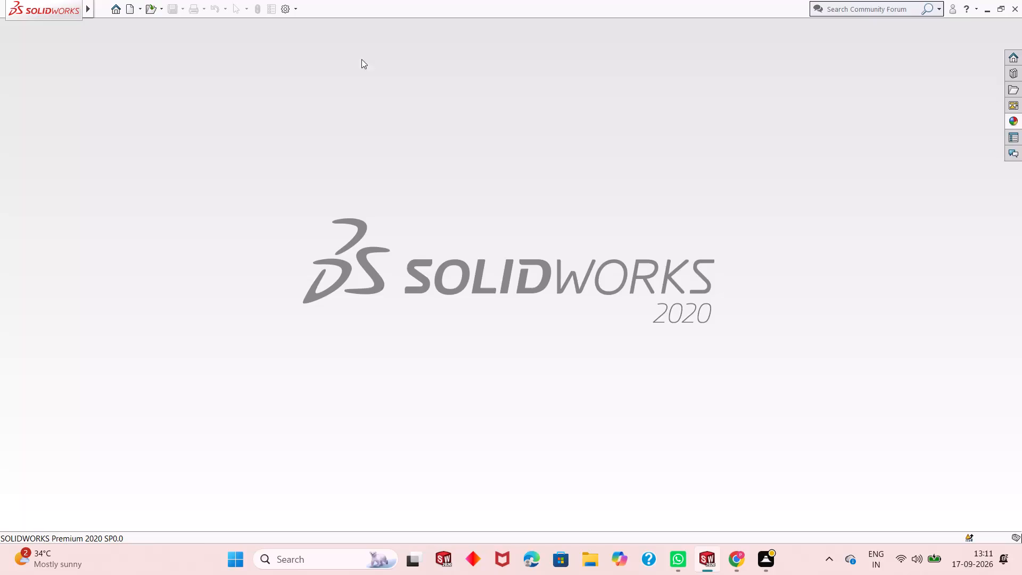
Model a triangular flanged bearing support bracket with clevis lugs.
Create a new part document.
{"action": "double_click", "coordinate": [132, 6]}
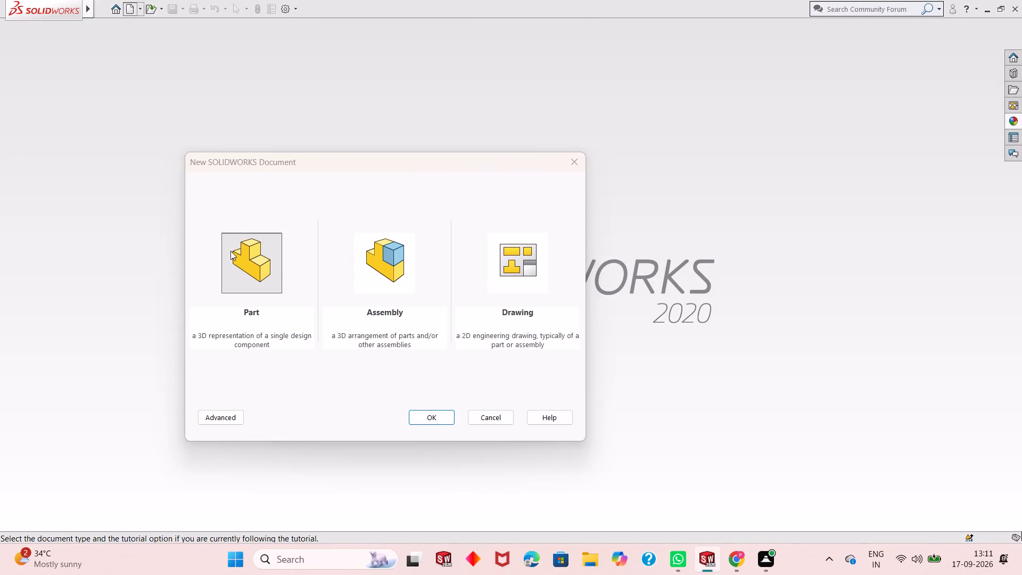
{"action": "double_click", "coordinate": [248, 267]}
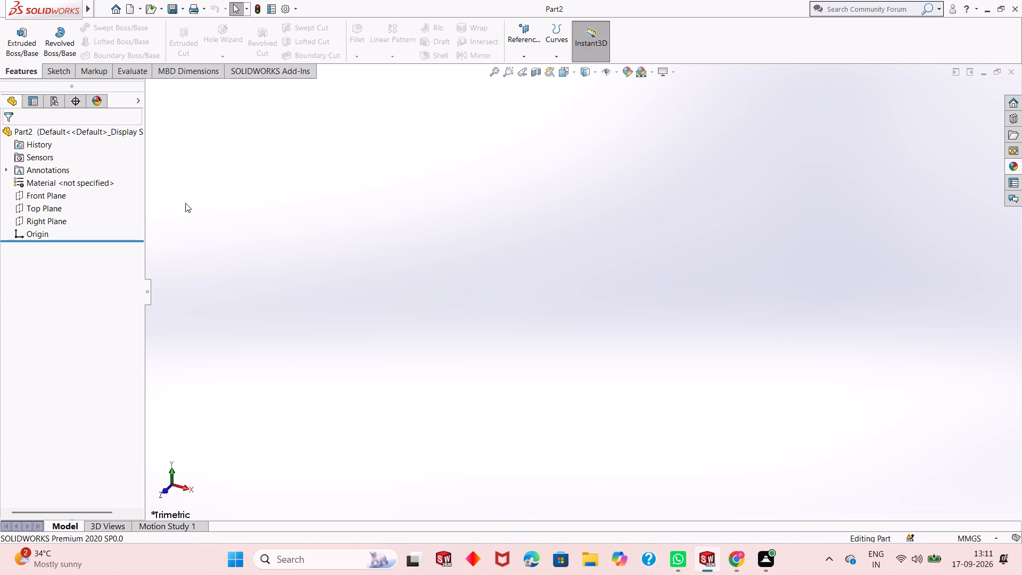
Sketch a circle with a radius of about 47 mm on the Front Plane, centred on the origin.
{"action": "left_click", "coordinate": [44, 196]}
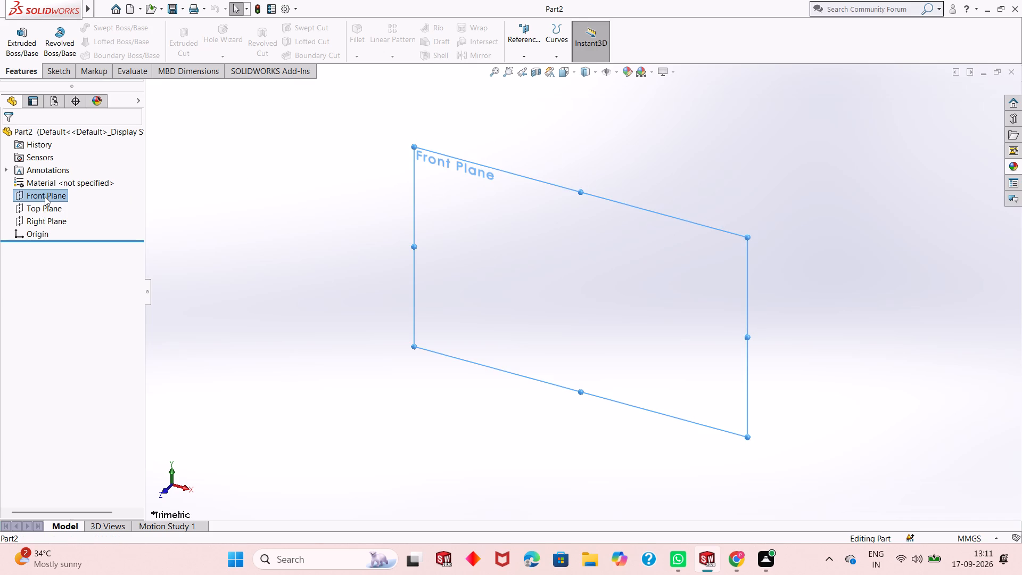
{"action": "left_click", "coordinate": [55, 182]}
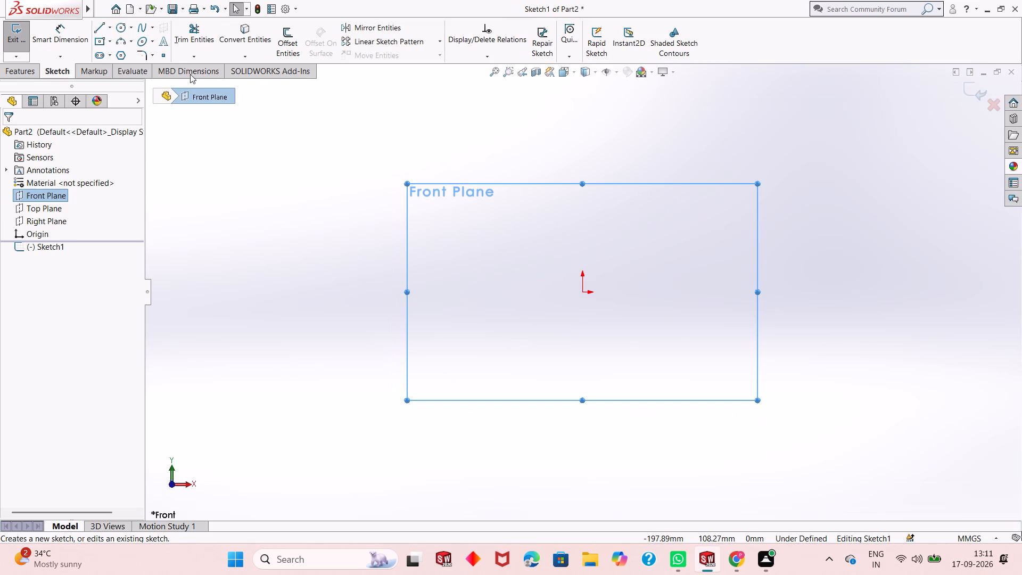
{"action": "left_click", "coordinate": [118, 30]}
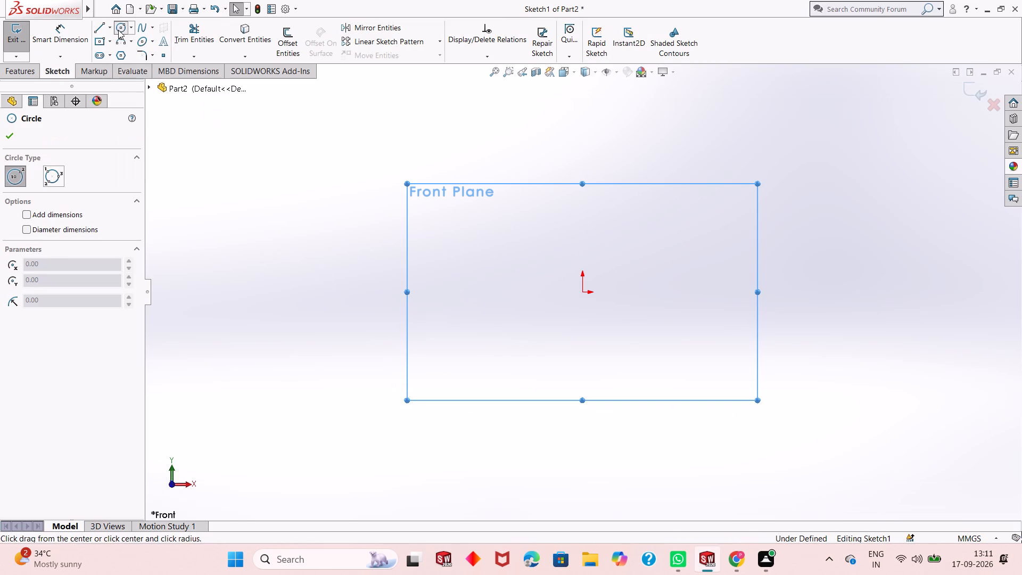
{"action": "left_click", "coordinate": [582, 293]}
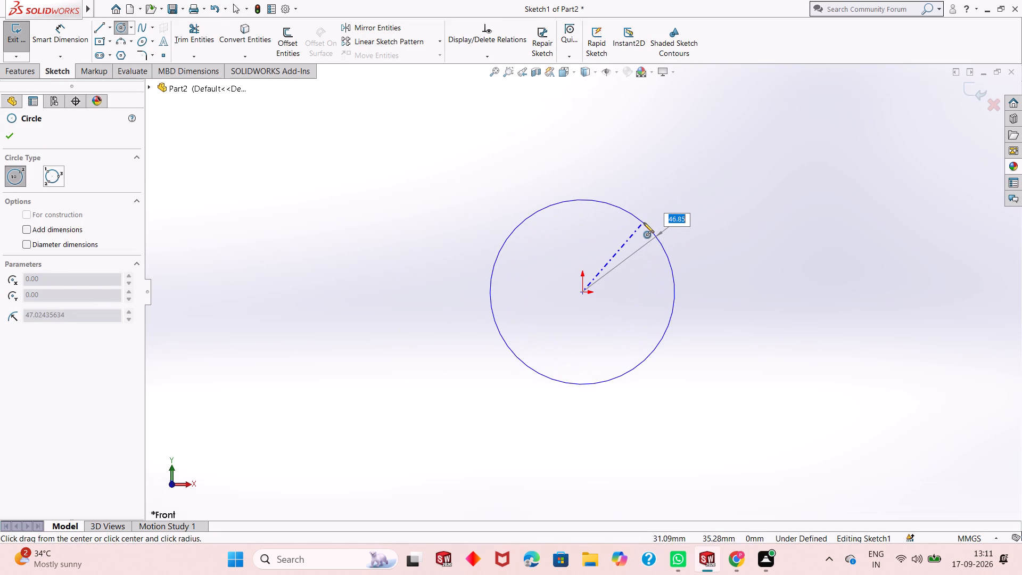
{"action": "left_click", "coordinate": [644, 223]}
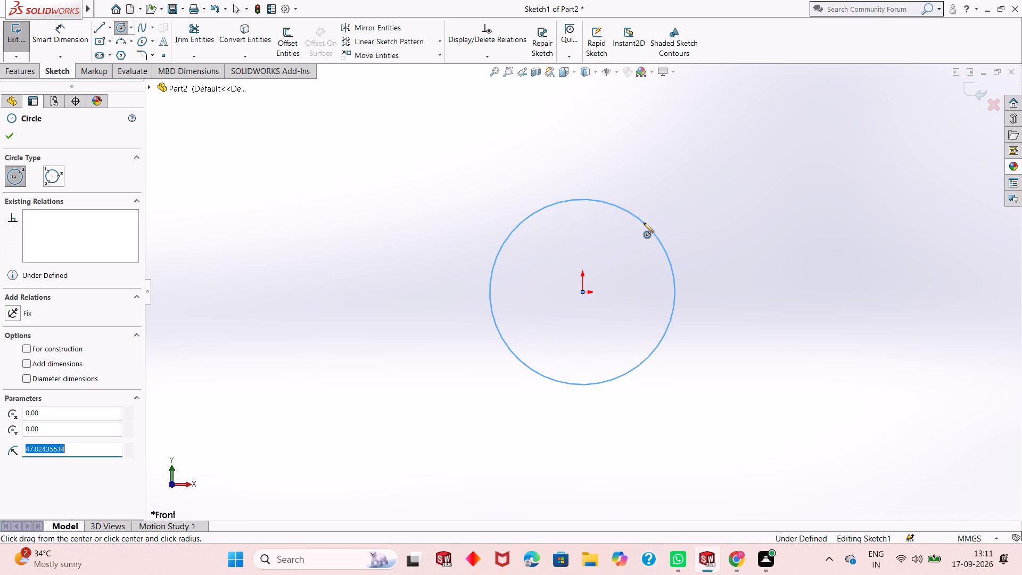
{"action": "left_click", "coordinate": [9, 136]}
Dimension the circle's diameter as 70 mm.
{"action": "left_click", "coordinate": [65, 32]}
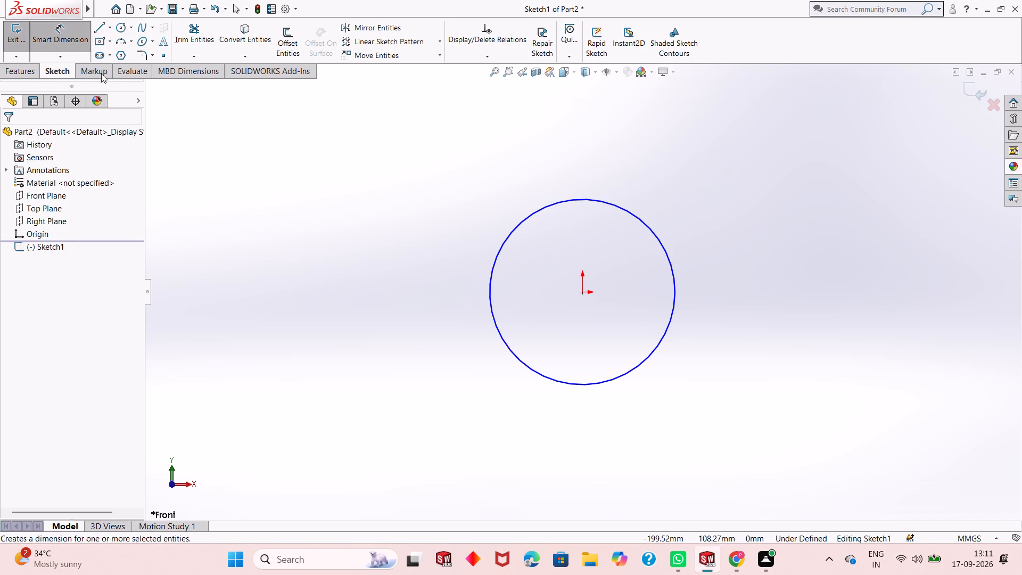
{"action": "left_click", "coordinate": [499, 338]}
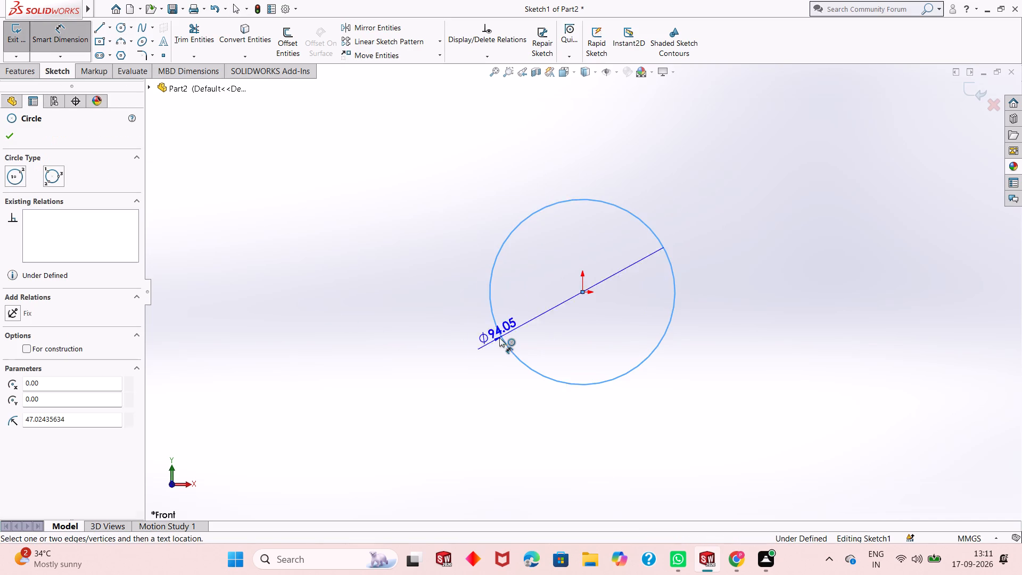
{"action": "left_click", "coordinate": [325, 417]}
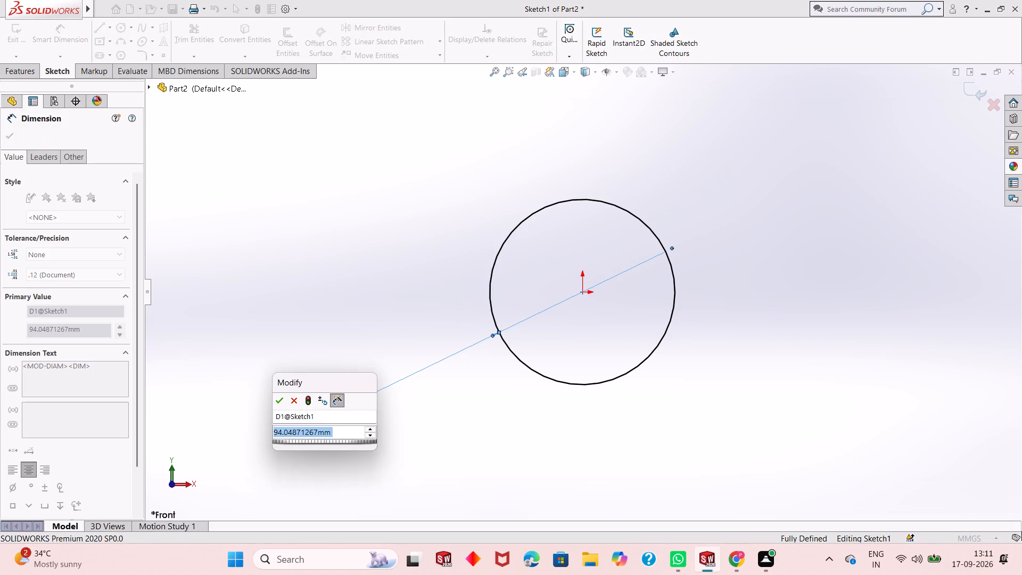
{"action": "type", "text": "70"}
{"action": "key", "text": "Return"}
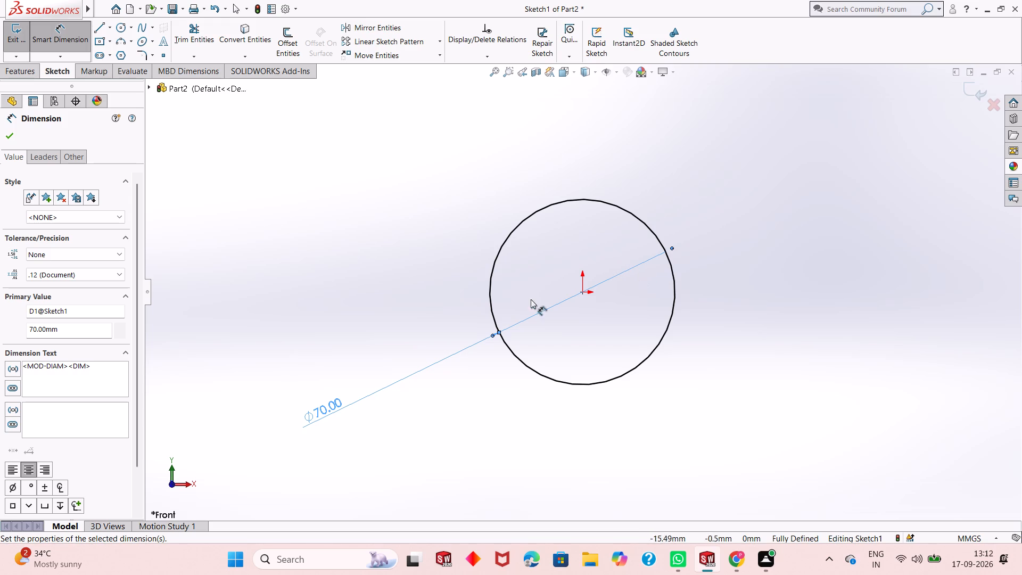
{"action": "left_click", "coordinate": [7, 136]}
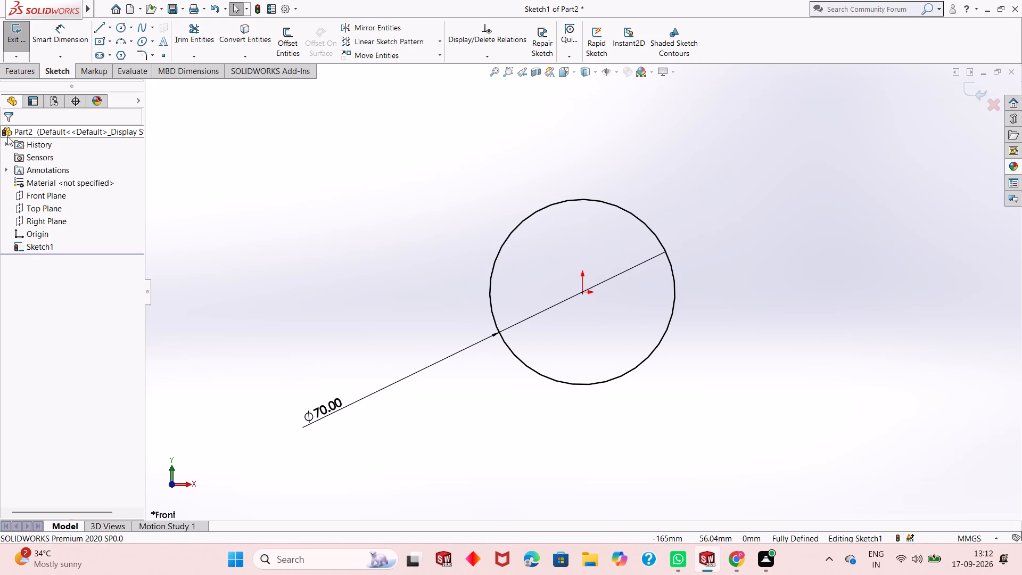
Extrude the circle as a 10 mm blind boss with the direction reversed, behind the sketch plane.
{"action": "left_click", "coordinate": [17, 70]}
{"action": "left_click", "coordinate": [17, 33]}
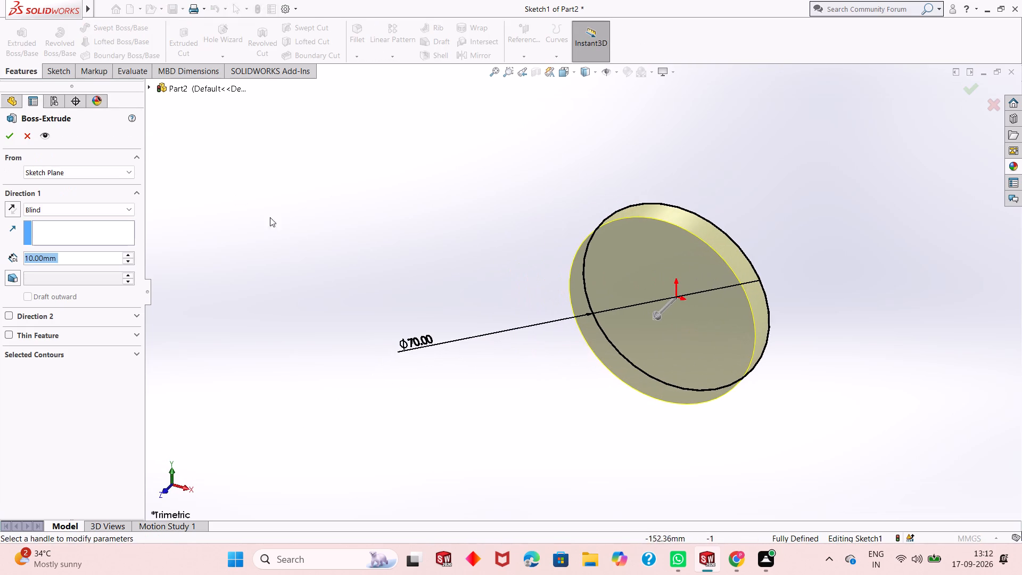
{"action": "middle_click_drag", "start_coordinate": [659, 343], "coordinate": [632, 311]}
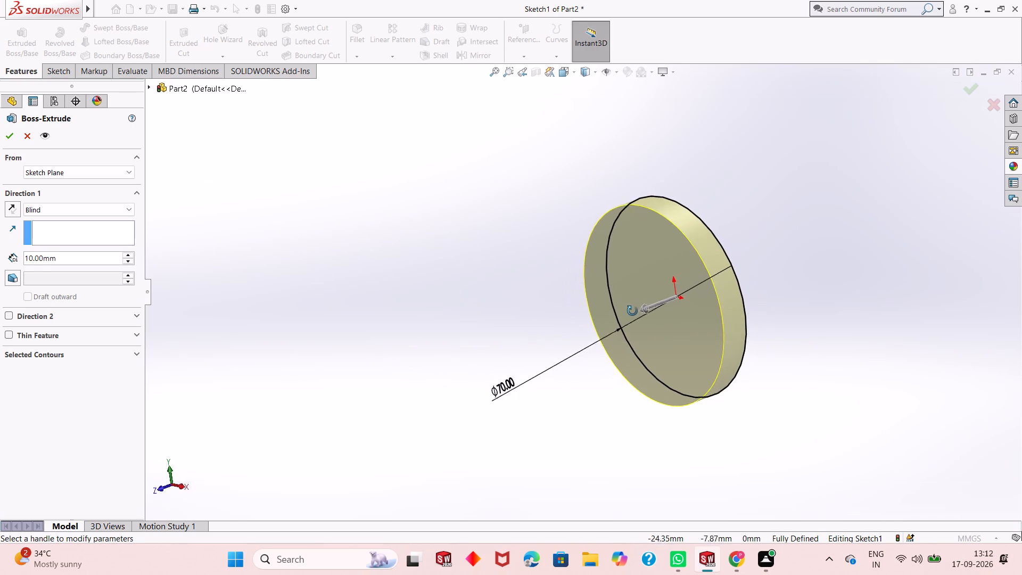
{"action": "middle_click_drag", "start_coordinate": [632, 311], "coordinate": [633, 345]}
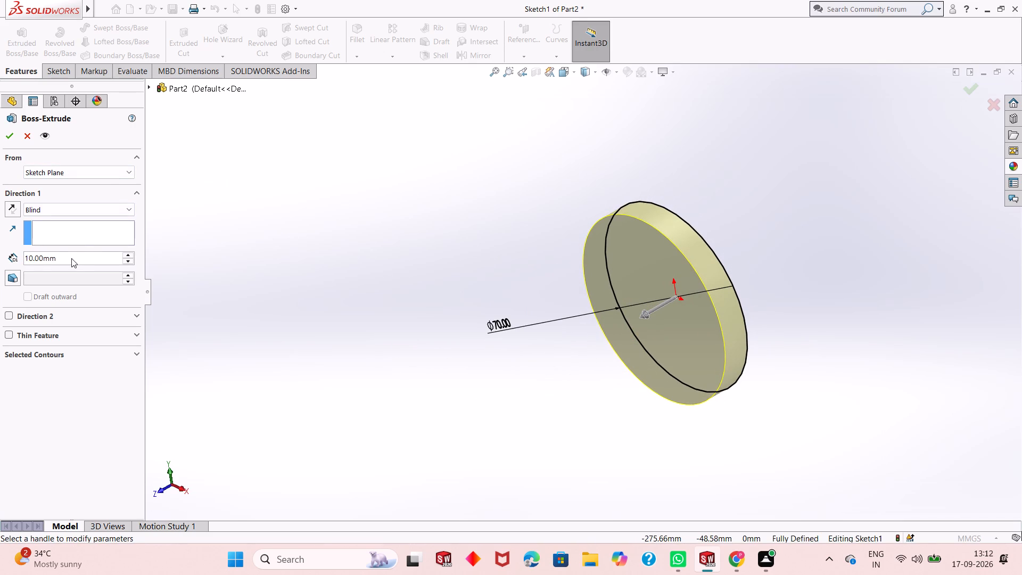
{"action": "left_click", "coordinate": [71, 258]}
{"action": "left_click", "coordinate": [71, 258]}
{"action": "left_click", "coordinate": [13, 208]}
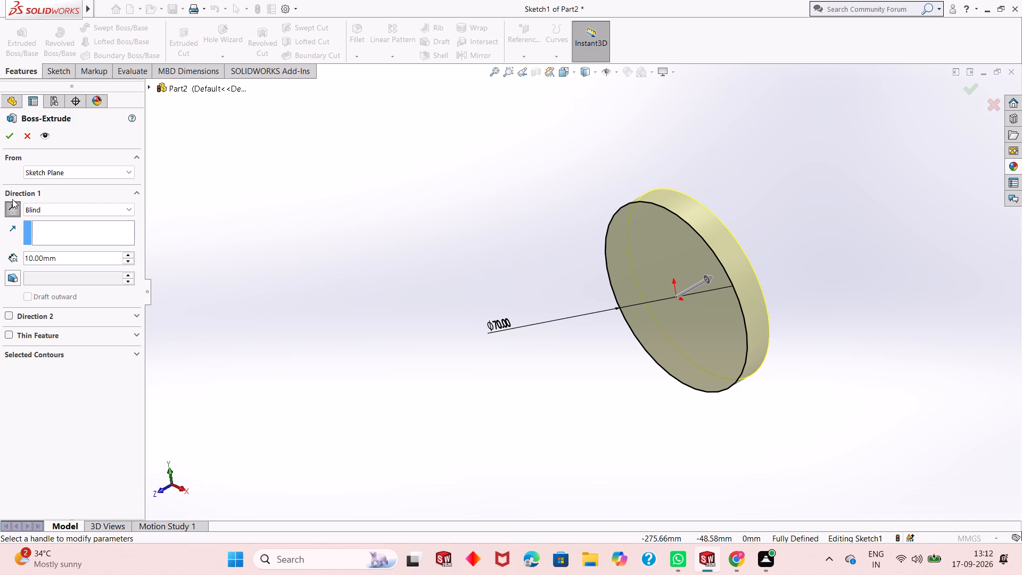
{"action": "type", "text": "38"}
{"action": "key", "text": "Return"}
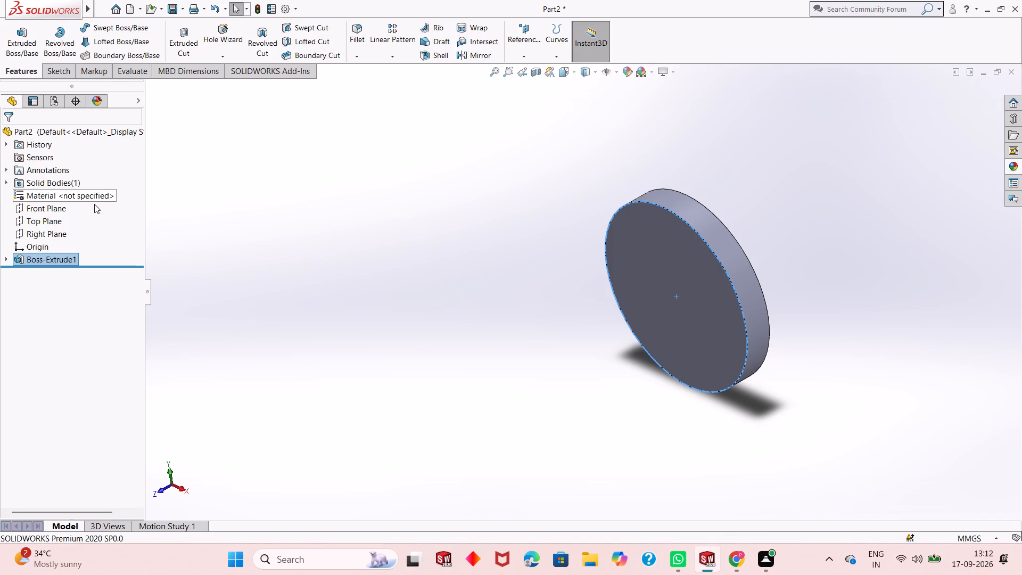
Edit the disc's extrusion and set its blind depth to 50 mm.
{"action": "scroll", "coordinate": [321, 276], "scroll_direction": "up", "scroll_amount": 2}
{"action": "scroll", "coordinate": [678, 294], "scroll_direction": "down", "scroll_amount": 2}
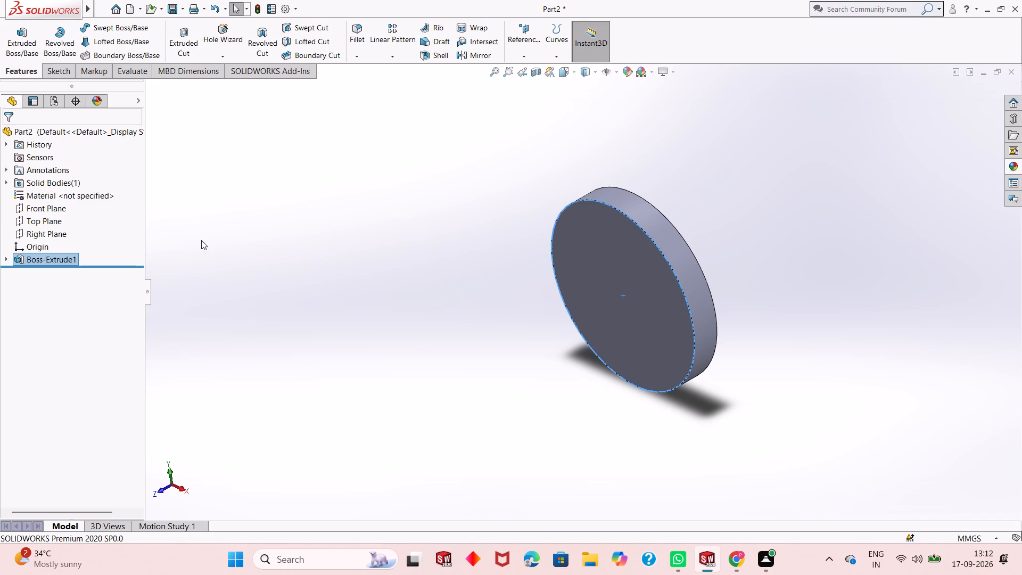
{"action": "left_click", "coordinate": [59, 258]}
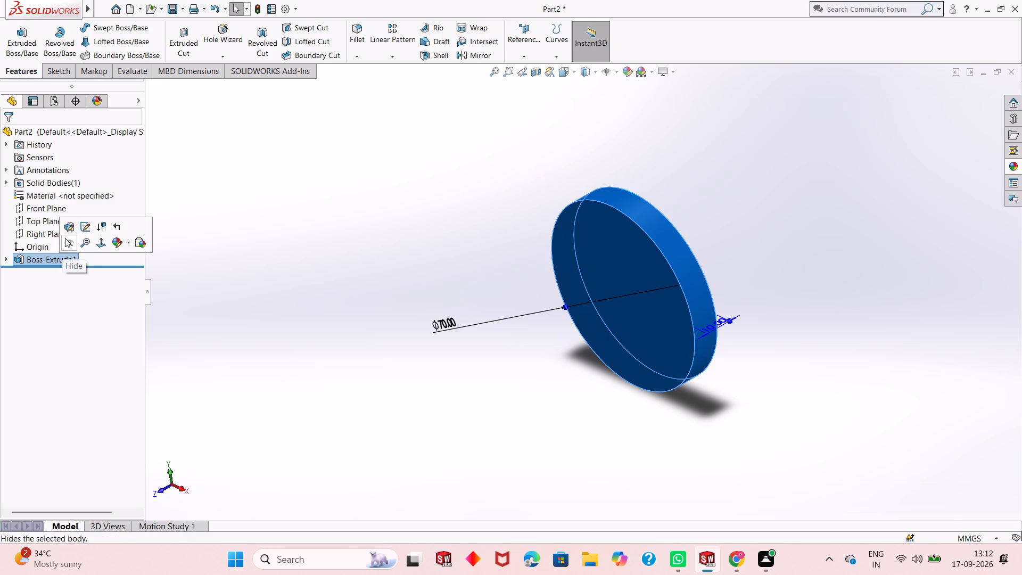
{"action": "key", "text": "Escape"}
{"action": "key", "text": "Escape"}
{"action": "key", "text": "Escape"}
{"action": "key", "text": "Escape"}
{"action": "left_click", "coordinate": [60, 256]}
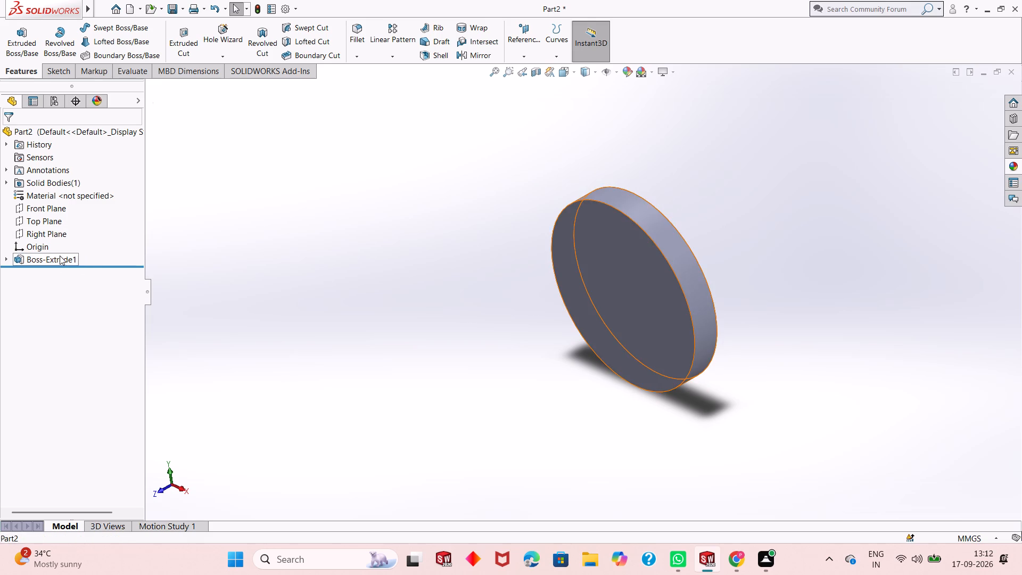
{"action": "left_click", "coordinate": [68, 228]}
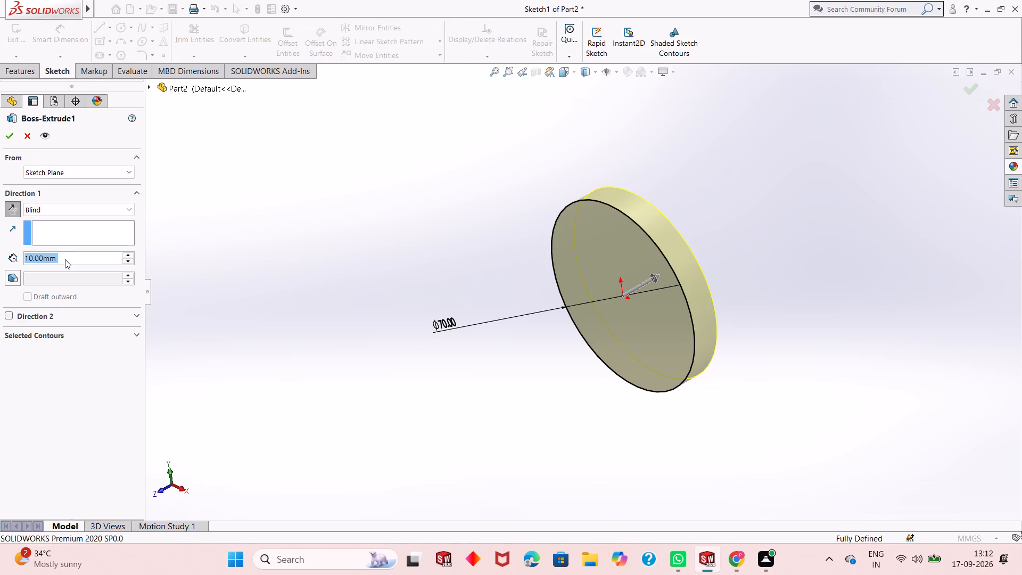
{"action": "type", "text": "50"}
{"action": "key", "text": "Return"}
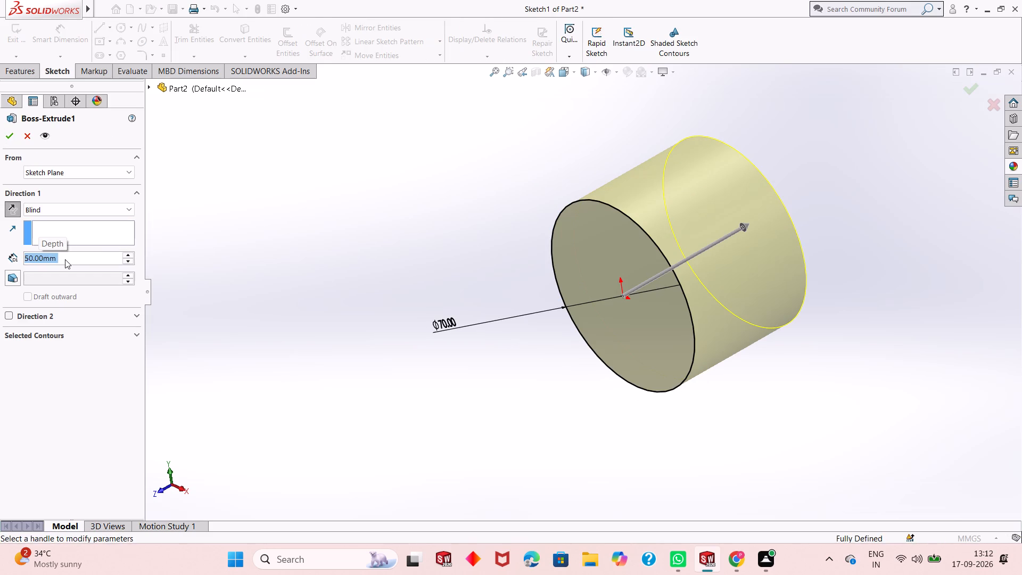
{"action": "left_click", "coordinate": [6, 136]}
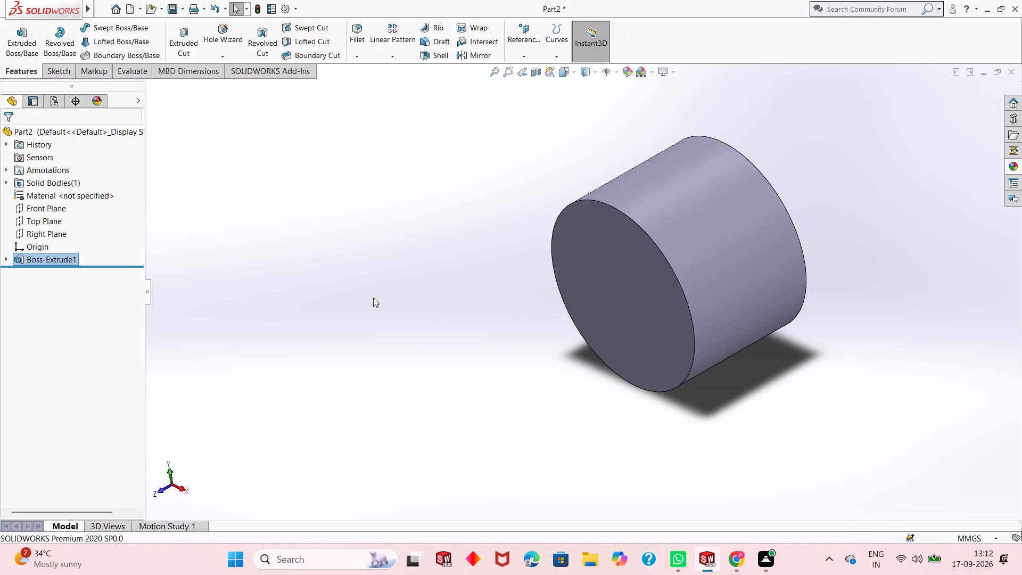
{"action": "left_click", "coordinate": [388, 301]}
Sketch a circle with a radius of about 19 mm on the cylinder's front face, centred on the origin.
{"action": "scroll", "coordinate": [414, 270], "scroll_direction": "up", "scroll_amount": 2}
{"action": "scroll", "coordinate": [789, 277], "scroll_direction": "down", "scroll_amount": 3}
{"action": "scroll", "coordinate": [495, 298], "scroll_direction": "up", "scroll_amount": 2}
{"action": "scroll", "coordinate": [480, 212], "scroll_direction": "down", "scroll_amount": 1}
{"action": "scroll", "coordinate": [507, 280], "scroll_direction": "up", "scroll_amount": 2}
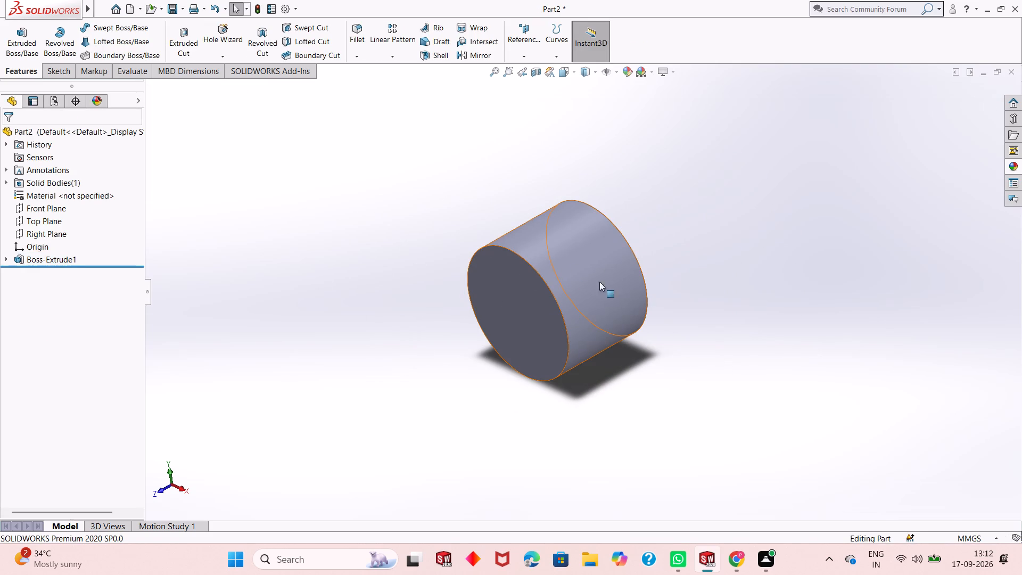
{"action": "middle_click_drag", "start_coordinate": [587, 294], "coordinate": [607, 251]}
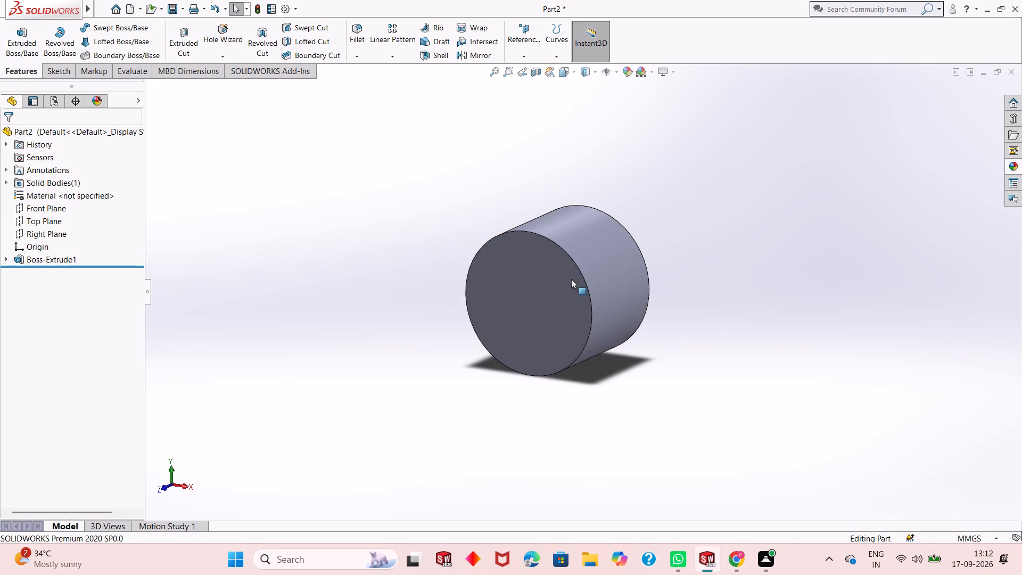
{"action": "left_click", "coordinate": [557, 284]}
{"action": "left_click", "coordinate": [599, 254]}
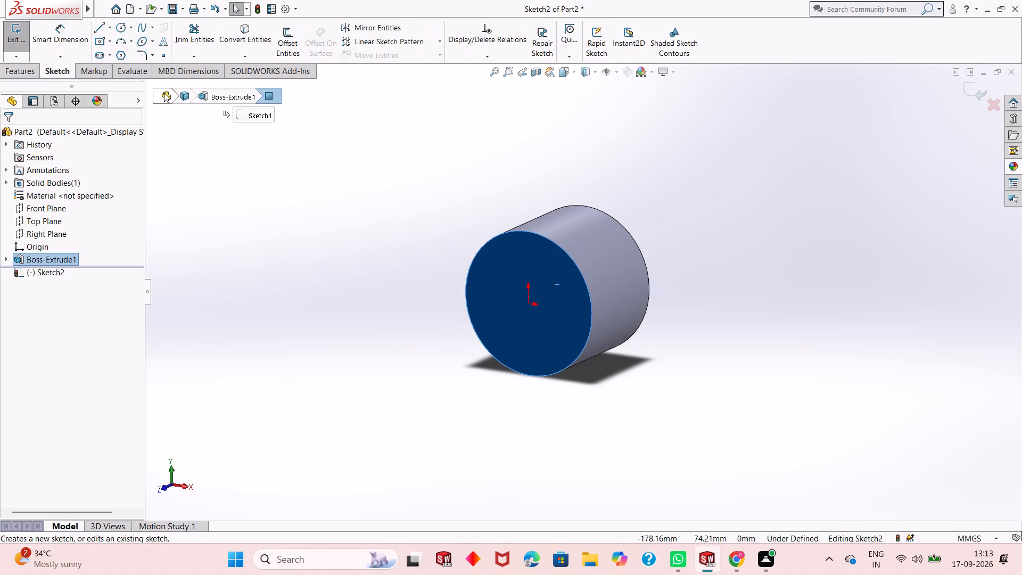
{"action": "key", "text": "ctrl+8"}
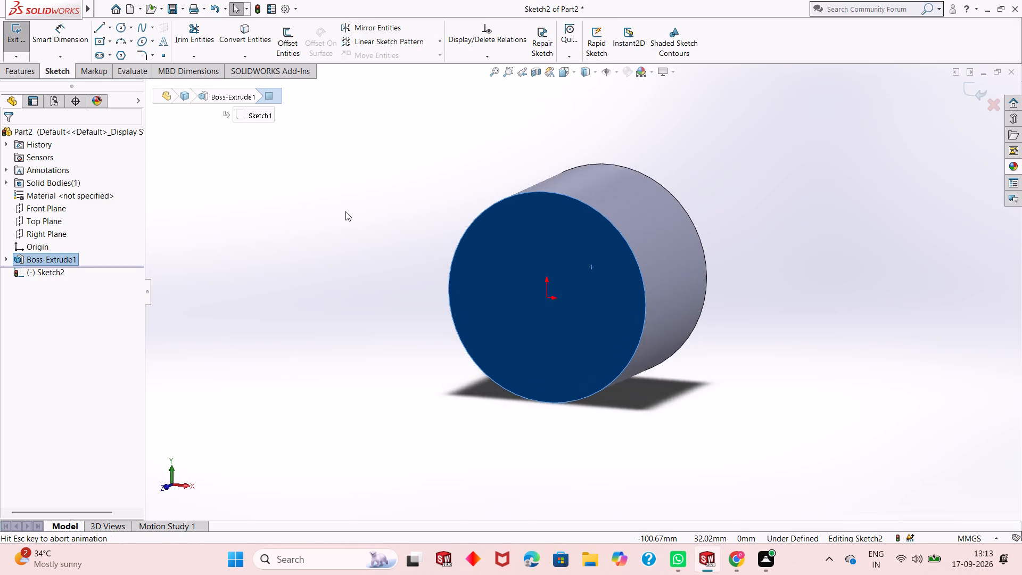
{"action": "key", "text": "Escape"}
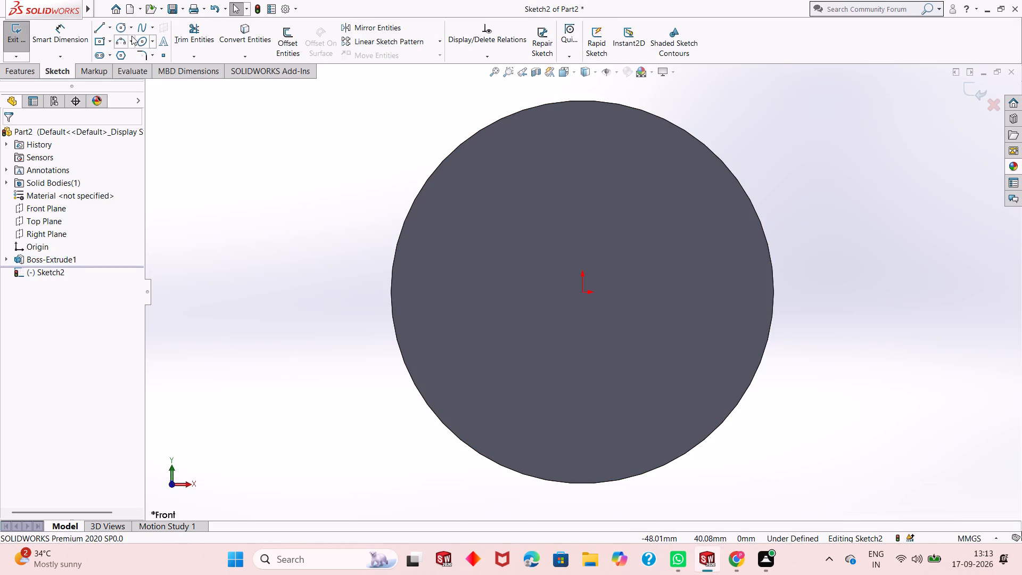
{"action": "left_click", "coordinate": [117, 25]}
{"action": "left_click", "coordinate": [582, 294]}
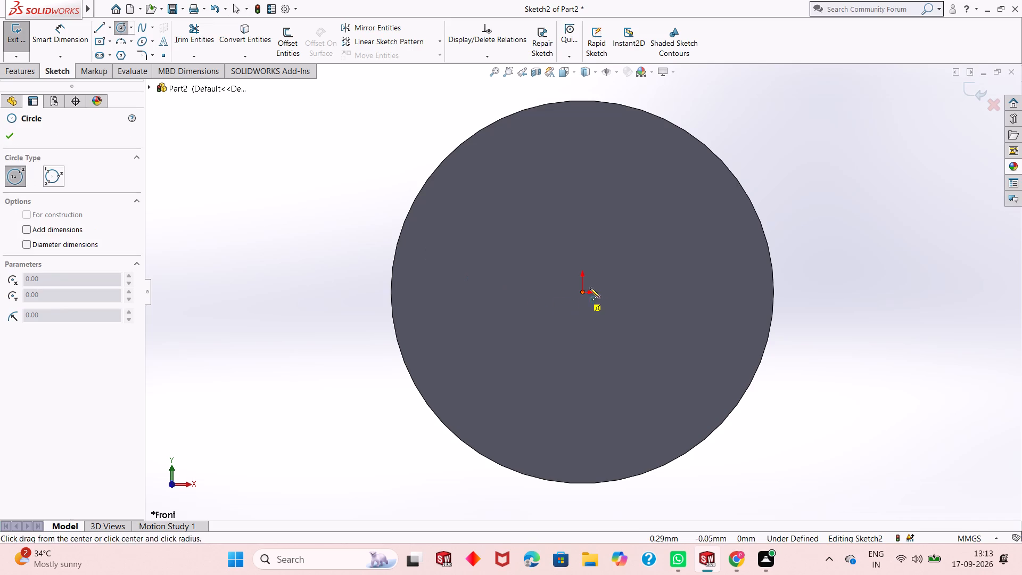
{"action": "left_click", "coordinate": [664, 226]}
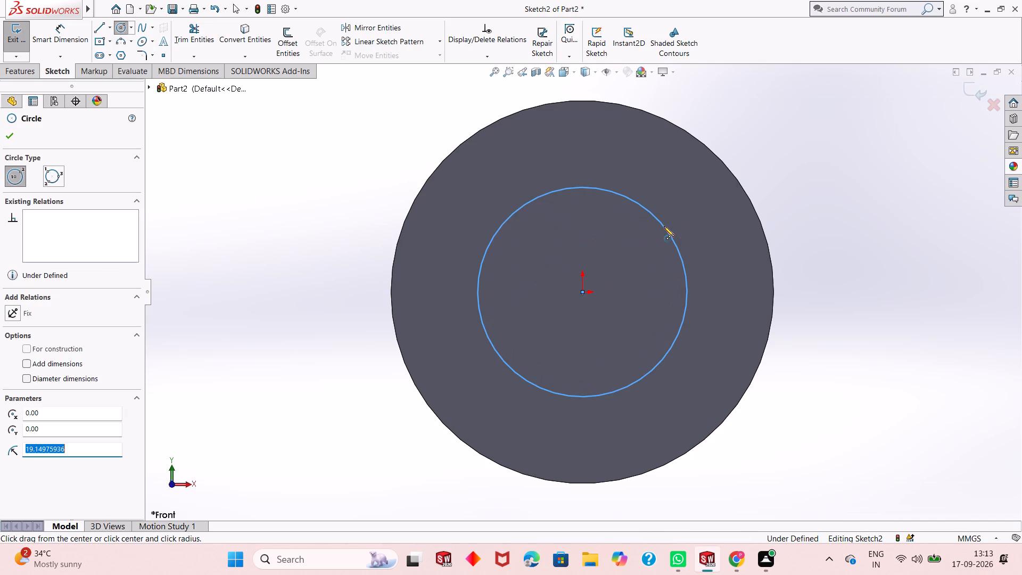
{"action": "right_click", "coordinate": [276, 152]}
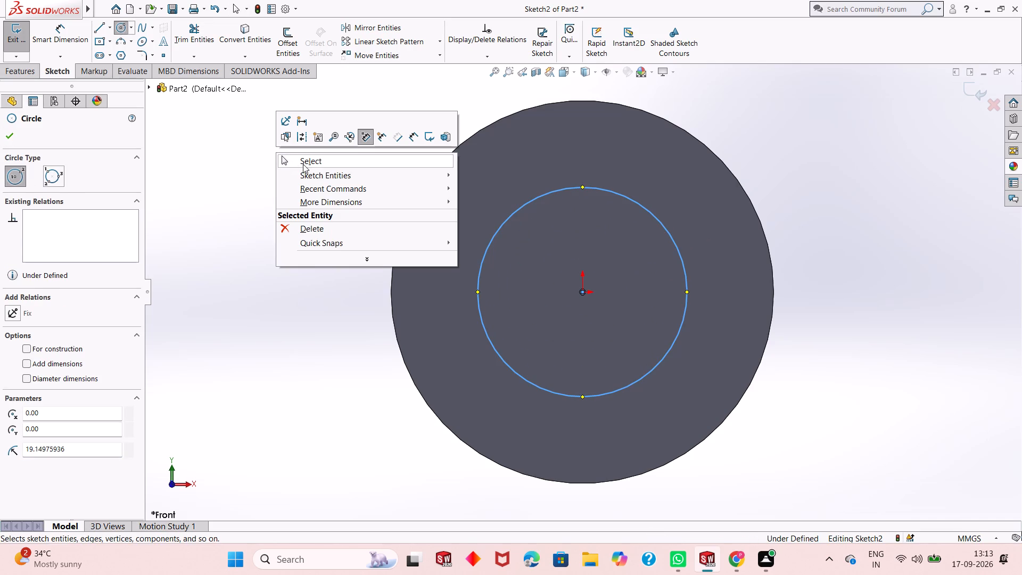
{"action": "left_click", "coordinate": [307, 161]}
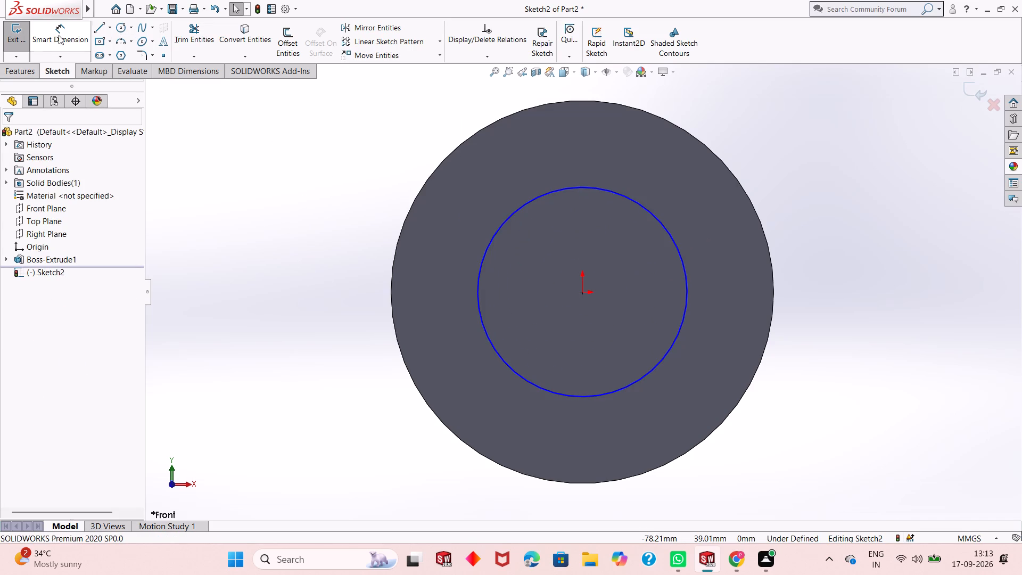
Dimension the inner circle's diameter as 40 mm.
{"action": "left_click", "coordinate": [59, 35]}
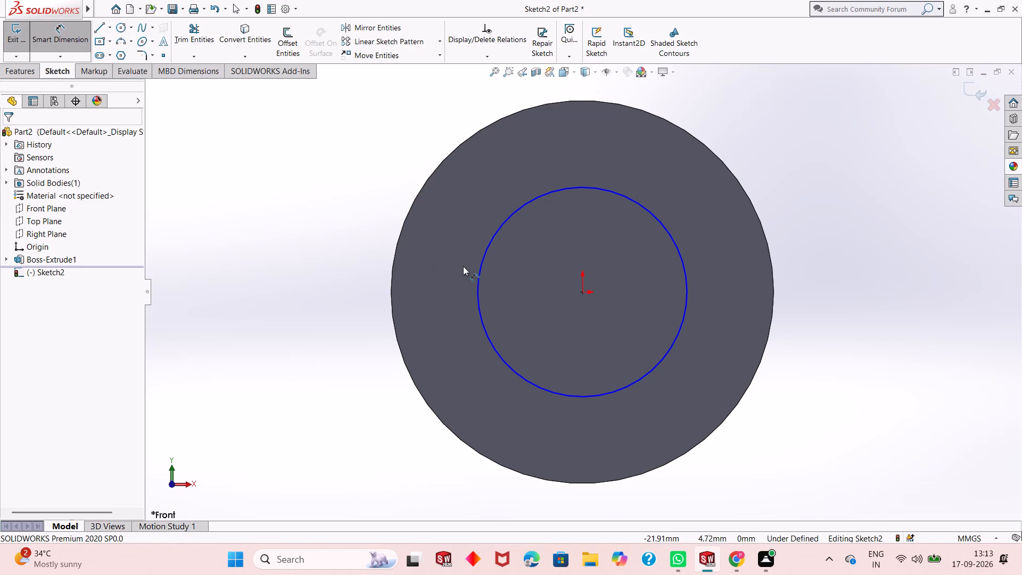
{"action": "left_click", "coordinate": [479, 290]}
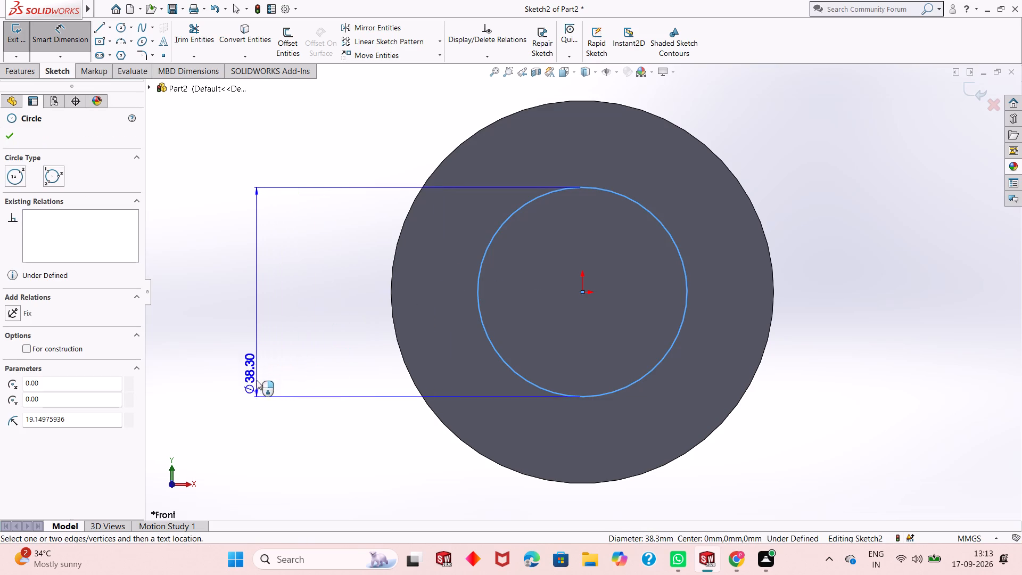
{"action": "left_click", "coordinate": [282, 464]}
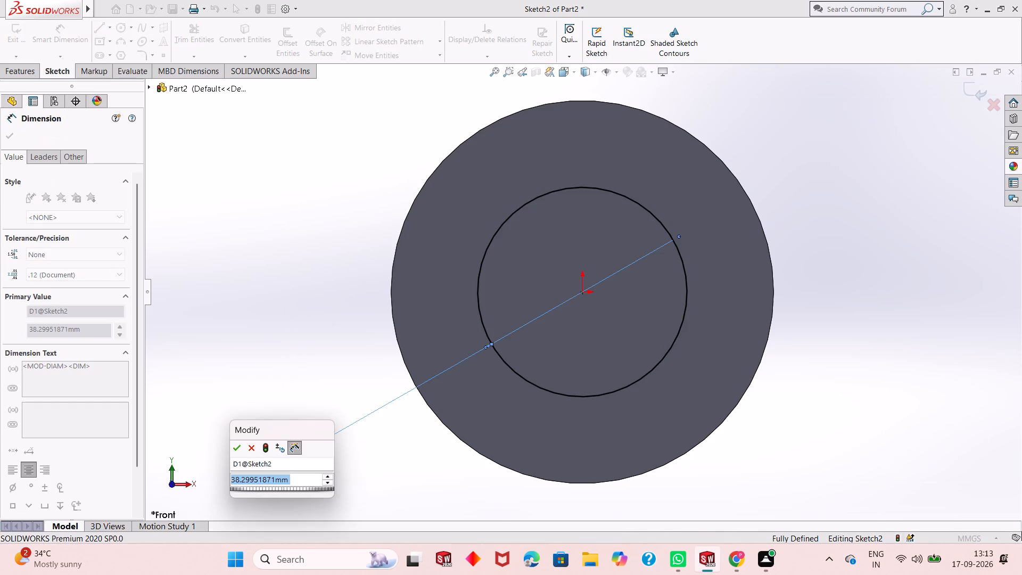
{"action": "type", "text": "40"}
{"action": "key", "text": "Return"}
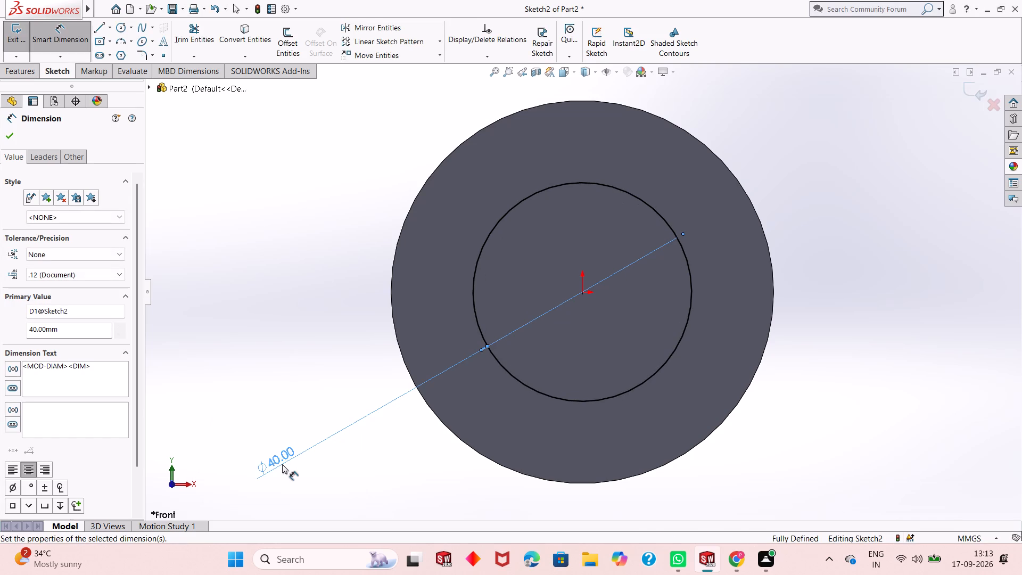
{"action": "right_click", "coordinate": [269, 282]}
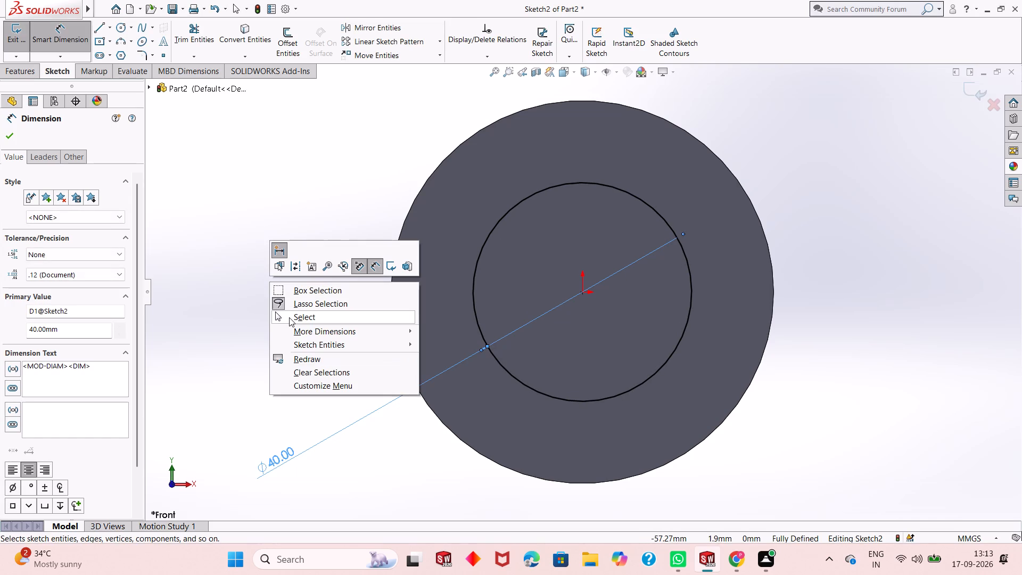
{"action": "left_click", "coordinate": [289, 317]}
Examine the cylinder and the concentric circle on its front face from an oblique angle.
{"action": "scroll", "coordinate": [311, 339], "scroll_direction": "up", "scroll_amount": 5}
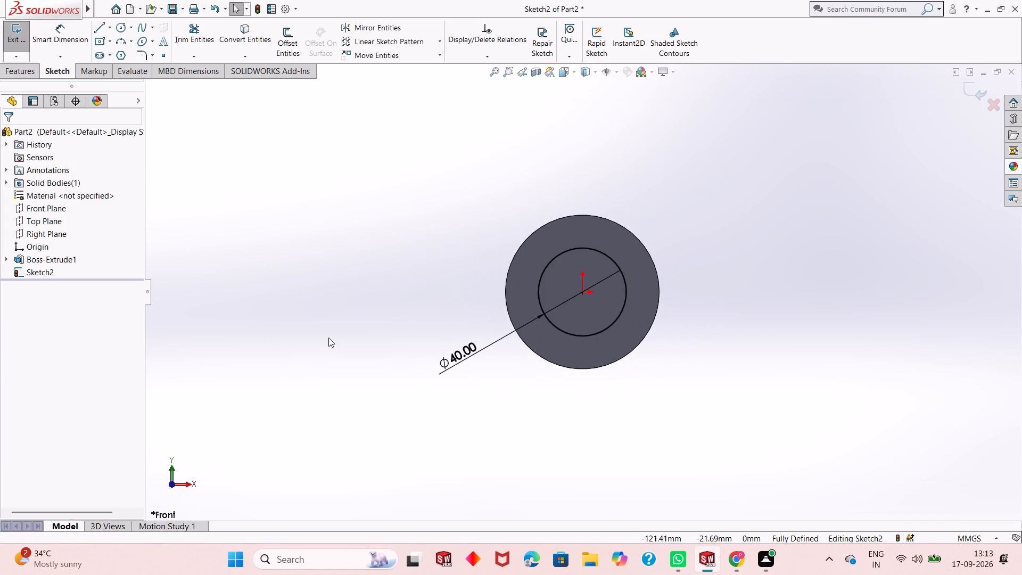
{"action": "scroll", "coordinate": [553, 311], "scroll_direction": "down", "scroll_amount": 2}
{"action": "middle_click_drag", "start_coordinate": [580, 309], "coordinate": [516, 344]}
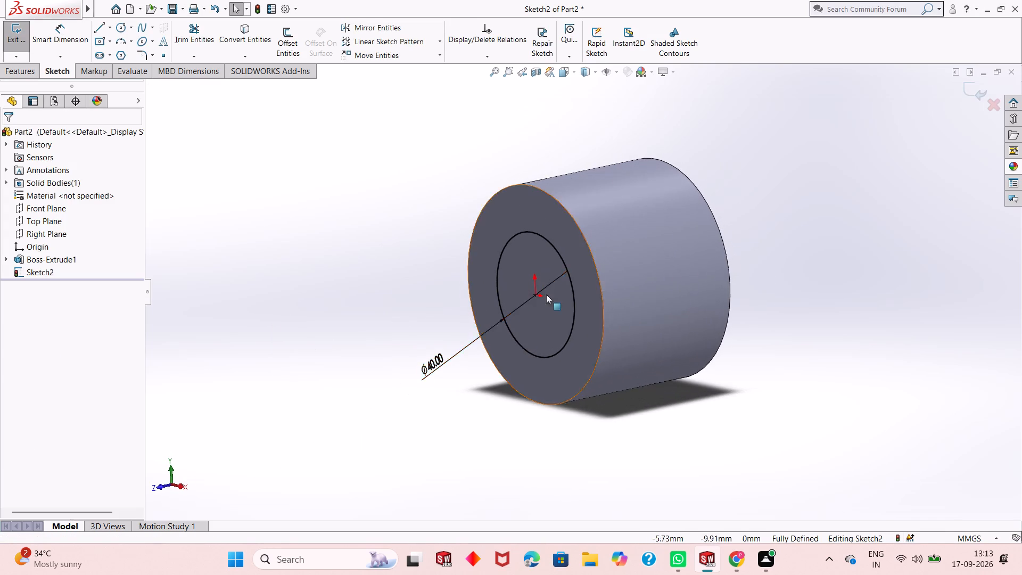
{"action": "scroll", "coordinate": [561, 277], "scroll_direction": "down", "scroll_amount": 2}
{"action": "scroll", "coordinate": [566, 305], "scroll_direction": "up", "scroll_amount": 3}
{"action": "scroll", "coordinate": [647, 327], "scroll_direction": "up", "scroll_amount": 2}
{"action": "scroll", "coordinate": [633, 319], "scroll_direction": "down", "scroll_amount": 2}
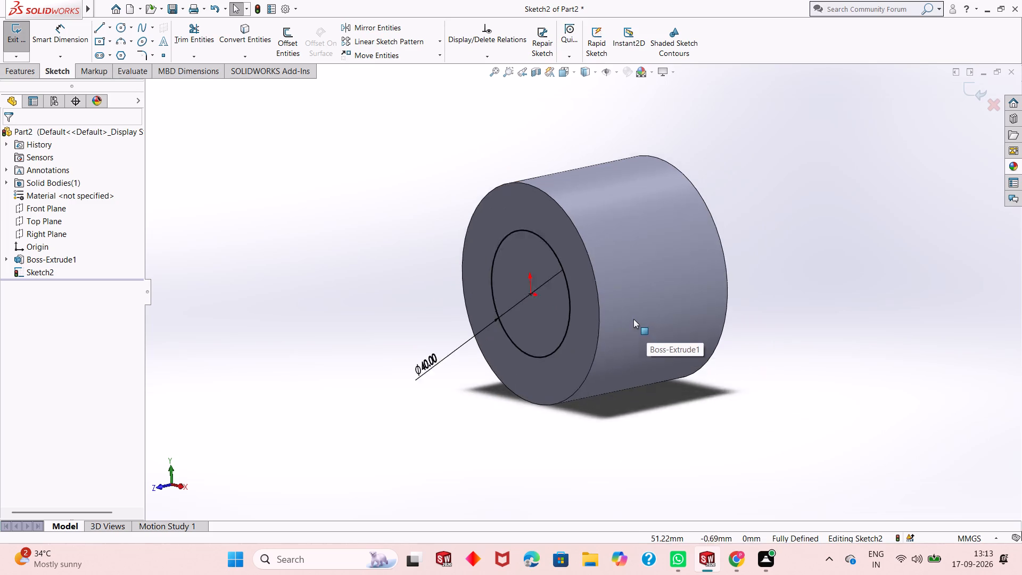
{"action": "scroll", "coordinate": [633, 319], "scroll_direction": "down", "scroll_amount": 1}
{"action": "scroll", "coordinate": [593, 294], "scroll_direction": "down", "scroll_amount": 4}
{"action": "scroll", "coordinate": [434, 301], "scroll_direction": "up", "scroll_amount": 1}
{"action": "middle_click_drag", "start_coordinate": [495, 299], "coordinate": [512, 316]}
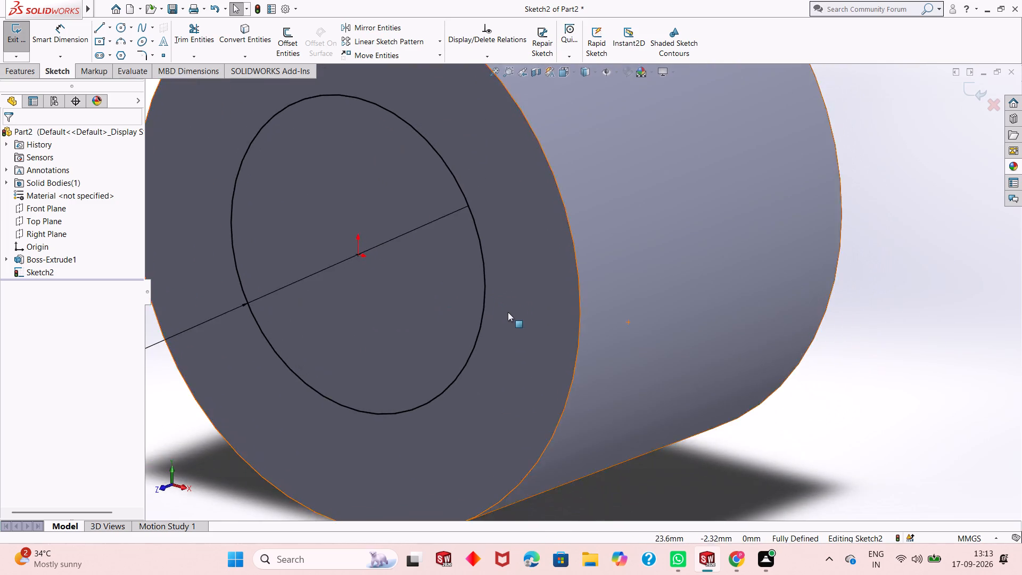
{"action": "scroll", "coordinate": [508, 312], "scroll_direction": "up", "scroll_amount": 5}
{"action": "scroll", "coordinate": [481, 244], "scroll_direction": "down", "scroll_amount": 2}
{"action": "middle_click_drag", "start_coordinate": [523, 330], "coordinate": [519, 325]}
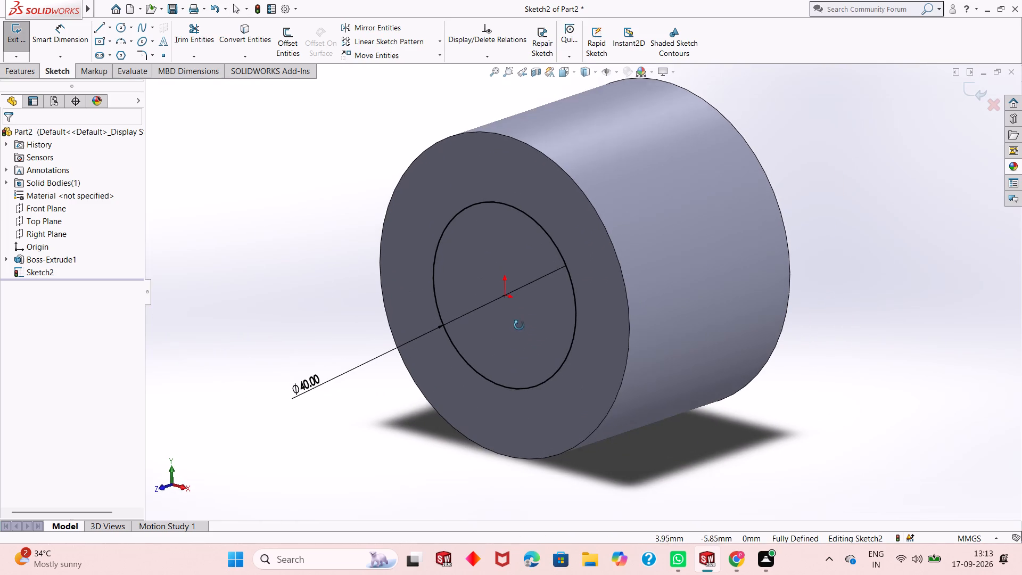
{"action": "middle_click_drag", "start_coordinate": [519, 325], "coordinate": [510, 314]}
{"action": "scroll", "coordinate": [510, 314], "scroll_direction": "down", "scroll_amount": 1}
{"action": "scroll", "coordinate": [510, 314], "scroll_direction": "up", "scroll_amount": 1}
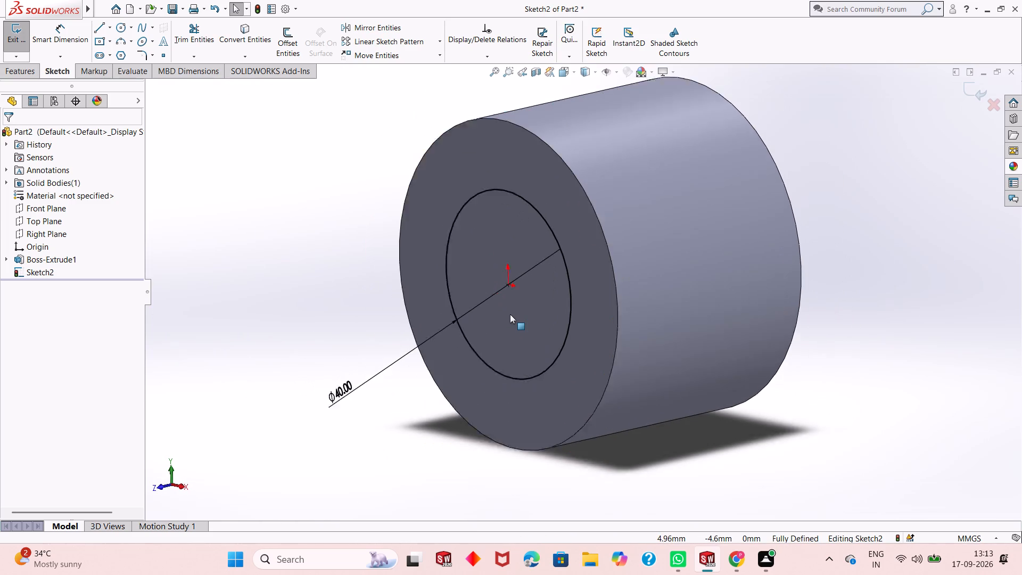
{"action": "scroll", "coordinate": [510, 314], "scroll_direction": "up", "scroll_amount": 1}
{"action": "scroll", "coordinate": [514, 182], "scroll_direction": "down", "scroll_amount": 1}
{"action": "scroll", "coordinate": [522, 293], "scroll_direction": "up", "scroll_amount": 1}
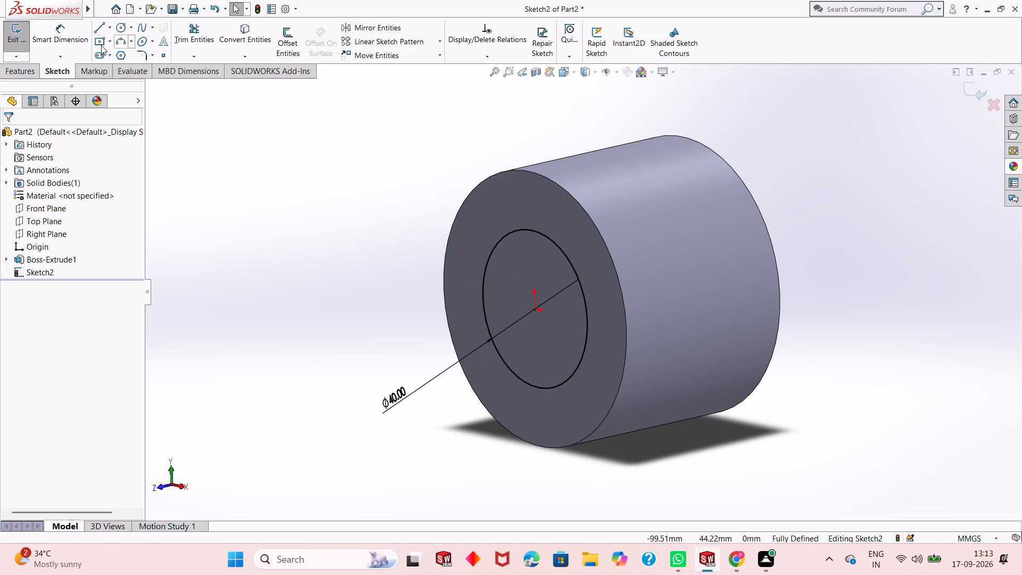
Cut the 40 mm circle through the cylinder with an Extruded Cut set to Through All.
{"action": "left_click", "coordinate": [13, 74]}
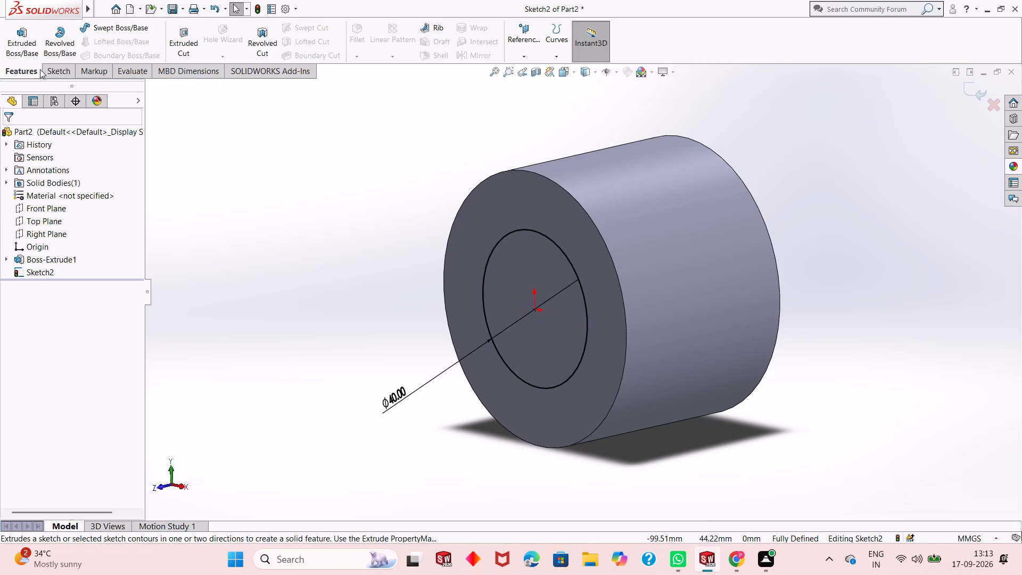
{"action": "left_click", "coordinate": [192, 40]}
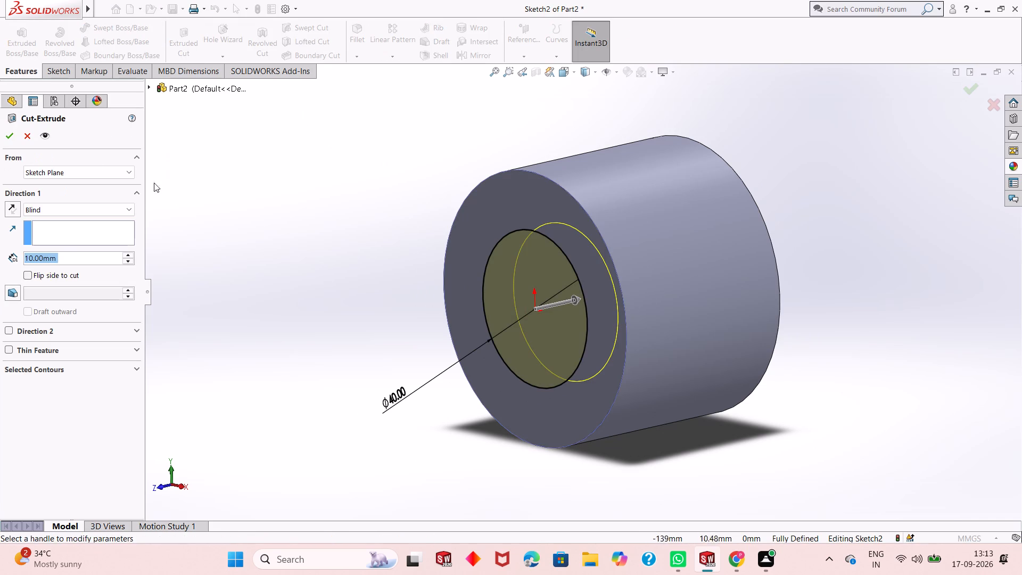
{"action": "left_click", "coordinate": [63, 209]}
{"action": "left_click", "coordinate": [64, 227]}
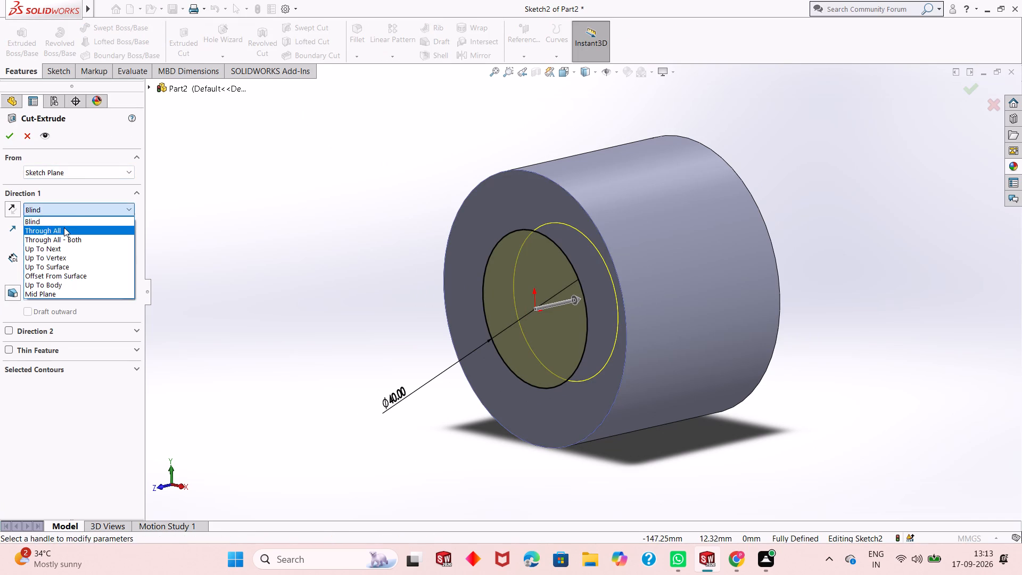
{"action": "left_click", "coordinate": [8, 135]}
{"action": "key", "text": "Escape"}
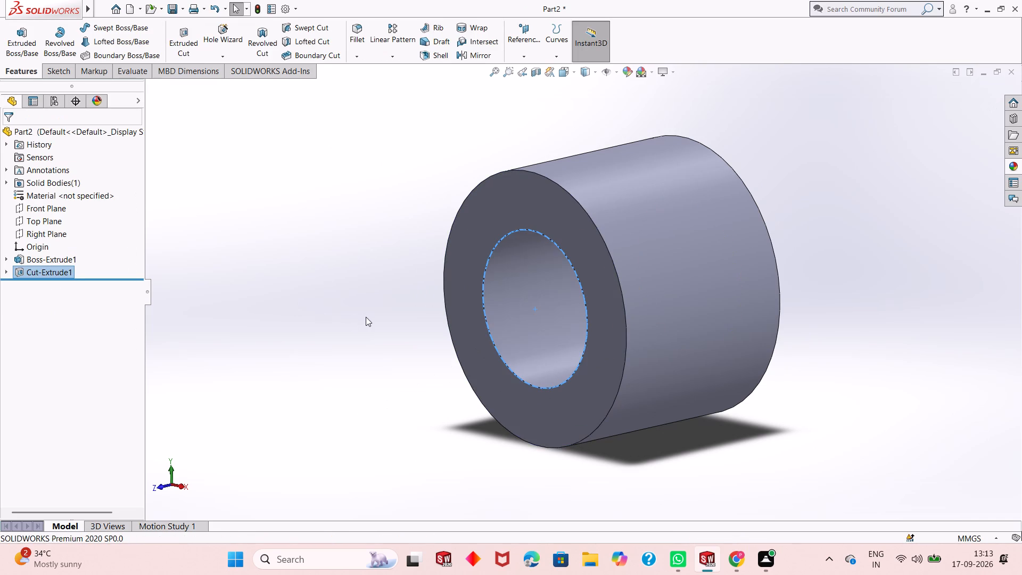
Create a reference plane offset 38 mm from the Front Plane, with the offset flipped towards the back of the cylinder.
{"action": "scroll", "coordinate": [366, 317], "scroll_direction": "up", "scroll_amount": 2}
{"action": "scroll", "coordinate": [662, 289], "scroll_direction": "up", "scroll_amount": 1}
{"action": "scroll", "coordinate": [645, 282], "scroll_direction": "down", "scroll_amount": 2}
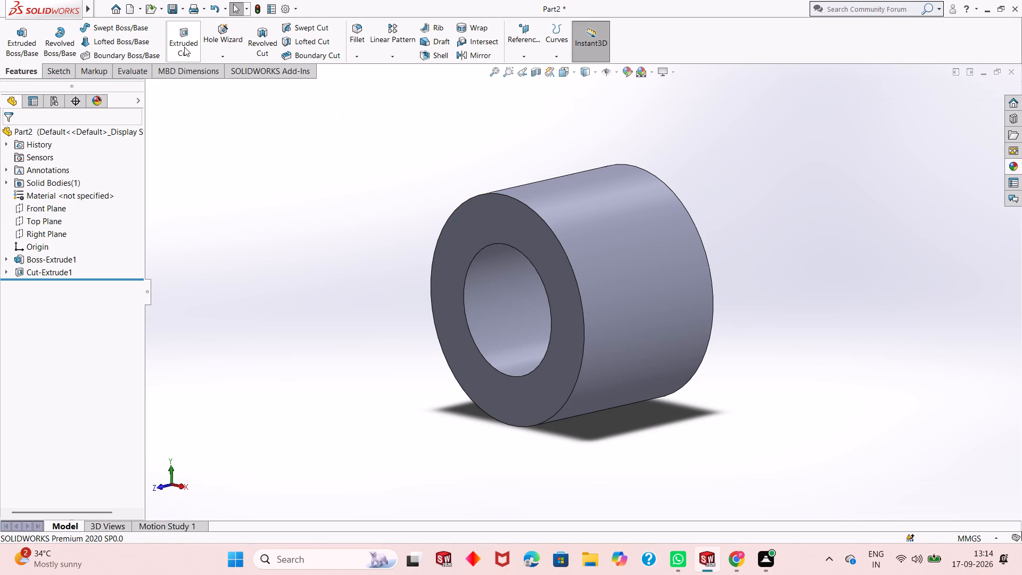
{"action": "left_click", "coordinate": [59, 76]}
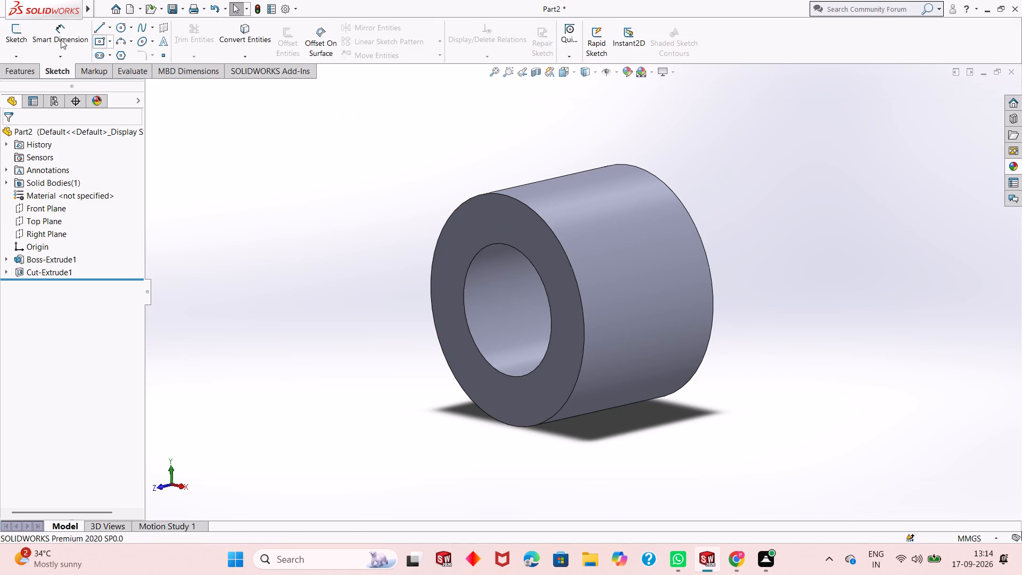
{"action": "left_click", "coordinate": [13, 64]}
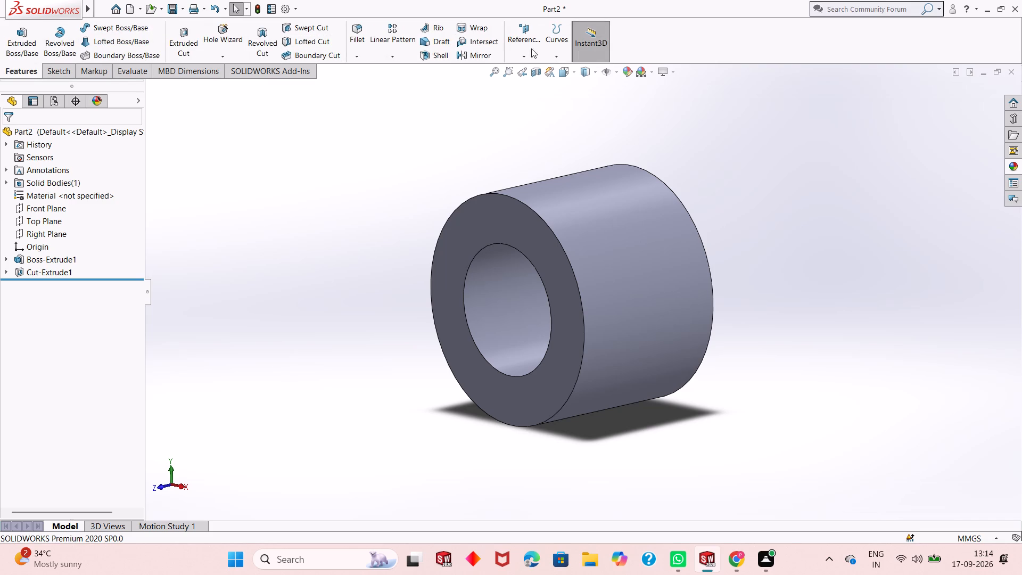
{"action": "left_click", "coordinate": [538, 60]}
{"action": "left_click", "coordinate": [551, 66]}
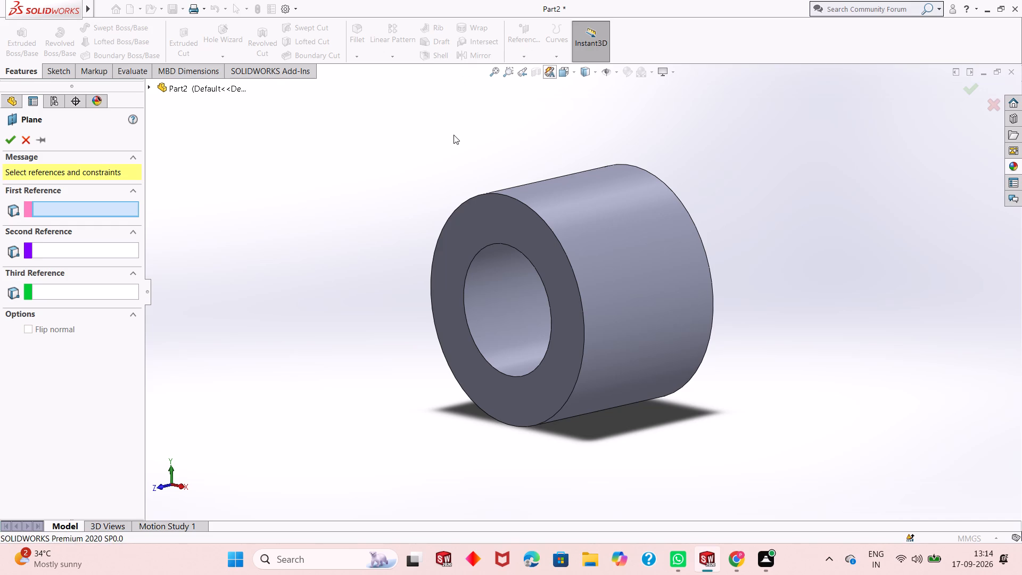
{"action": "left_click", "coordinate": [167, 87]}
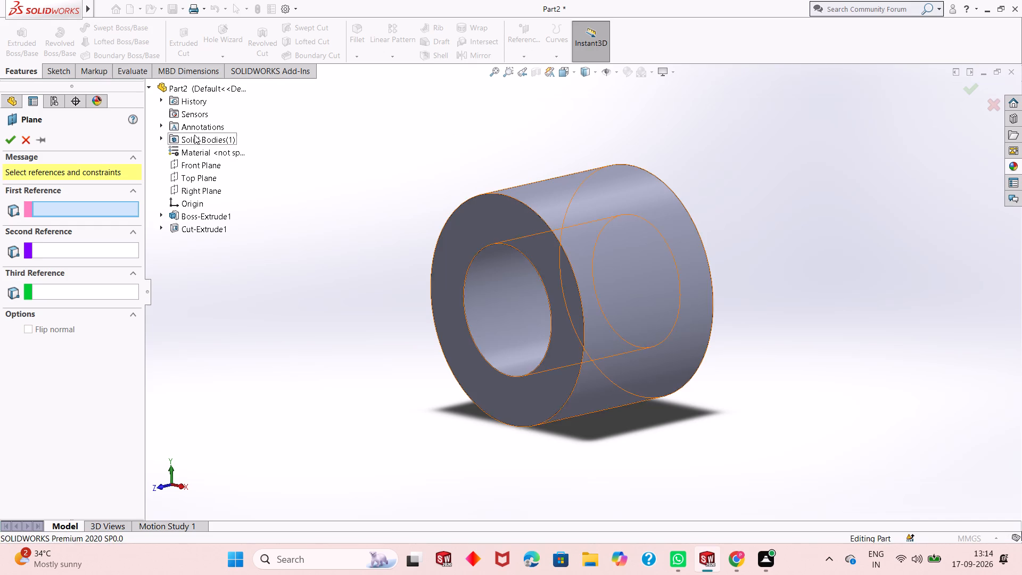
{"action": "left_click", "coordinate": [197, 169]}
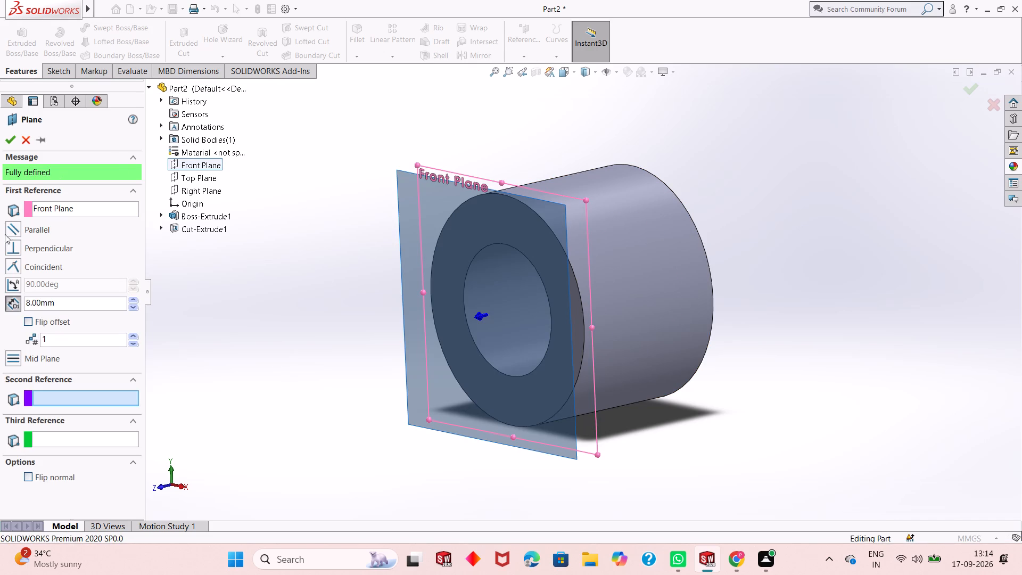
{"action": "double_click", "coordinate": [68, 303]}
{"action": "key", "text": "0"}
{"action": "key", "text": "Return"}
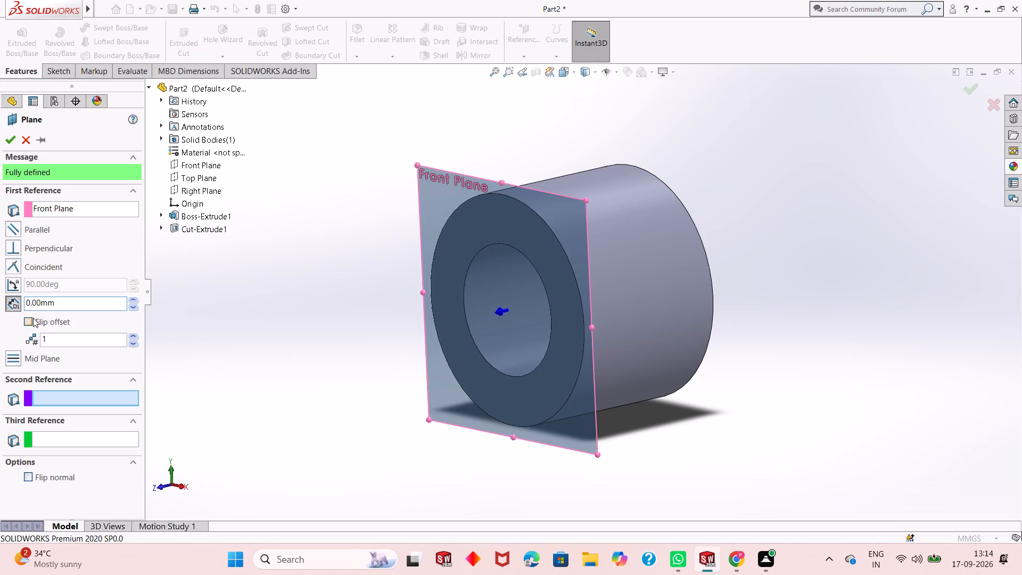
{"action": "left_click", "coordinate": [31, 319]}
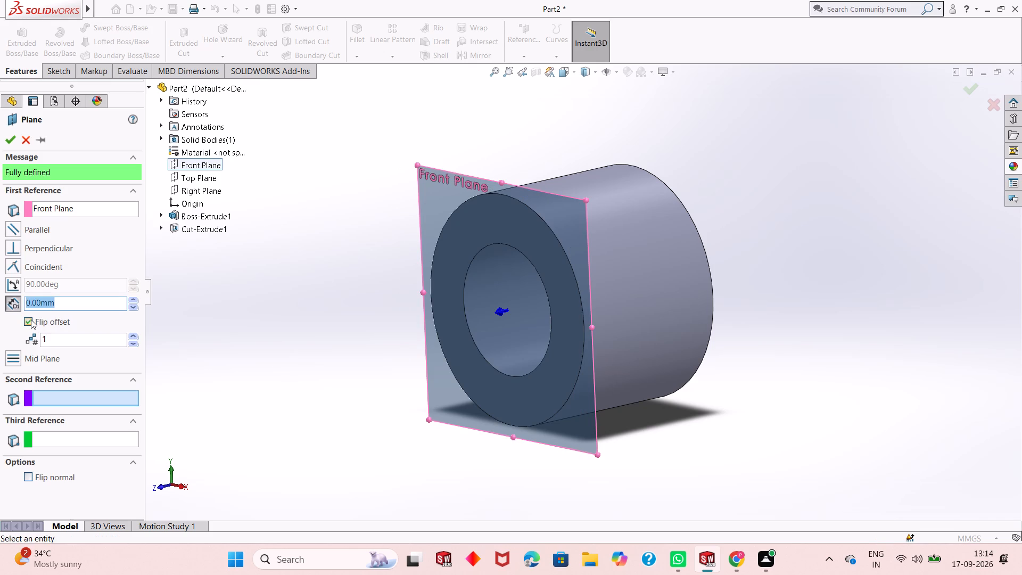
{"action": "type", "text": "38"}
{"action": "key", "text": "Return"}
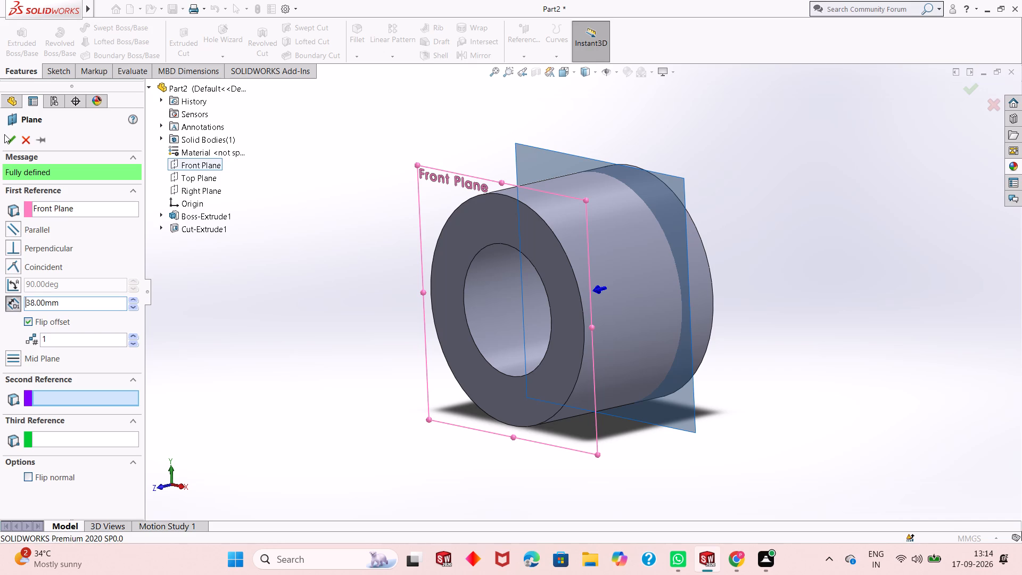
{"action": "left_click", "coordinate": [4, 134]}
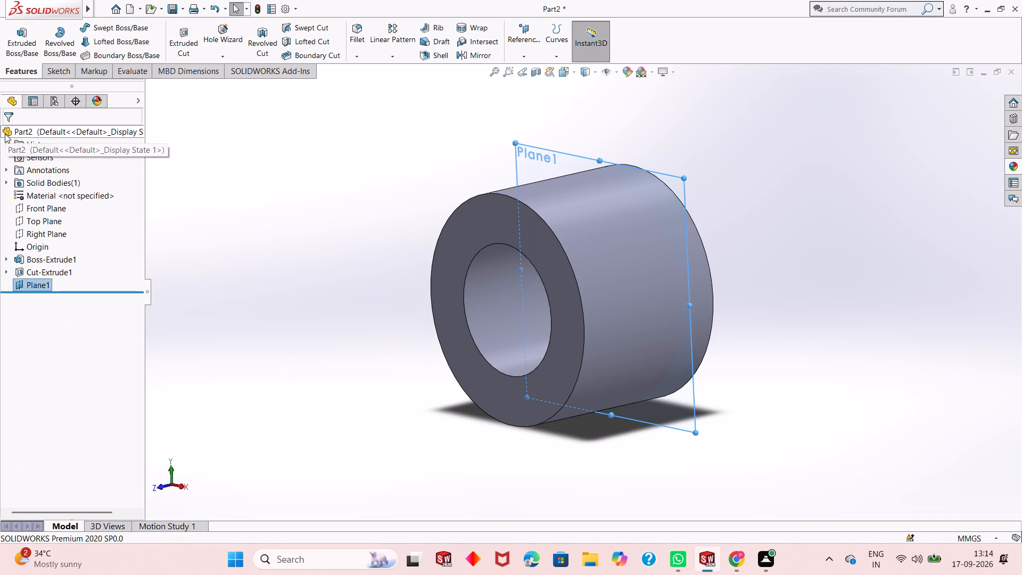
Sketch a circle of about 9.9 mm radius on the offset plane, centred about 44 mm directly below the origin.
{"action": "middle_click_drag", "start_coordinate": [337, 213], "coordinate": [368, 217]}
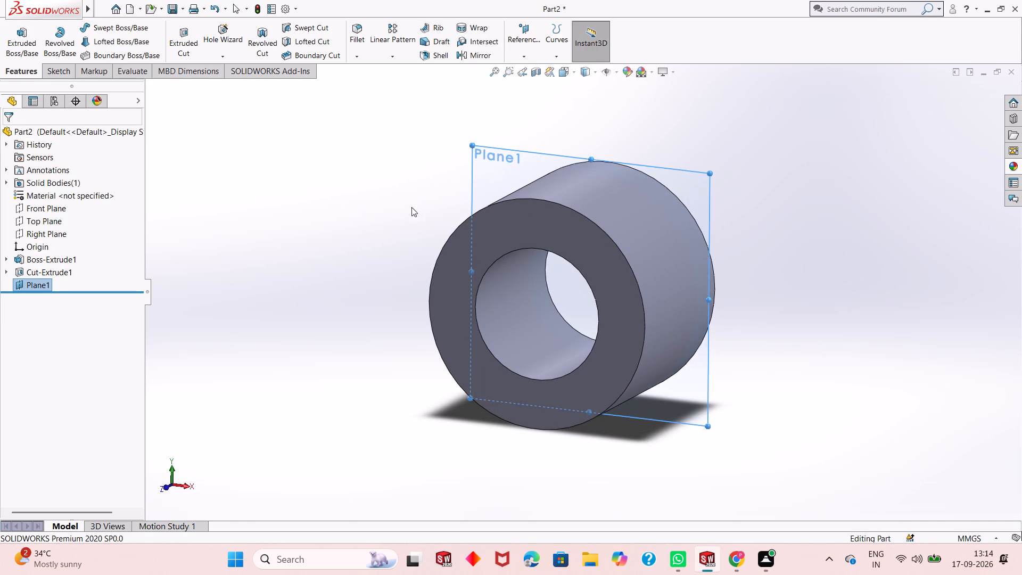
{"action": "left_click", "coordinate": [696, 177]}
{"action": "left_click", "coordinate": [746, 149]}
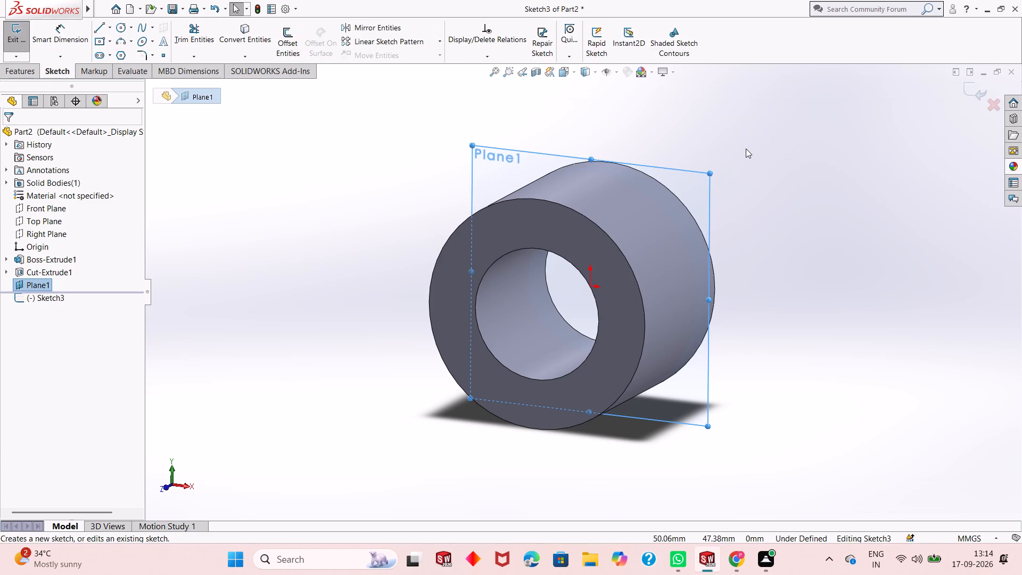
{"action": "key", "text": "ctrl+8"}
{"action": "key", "text": "Escape"}
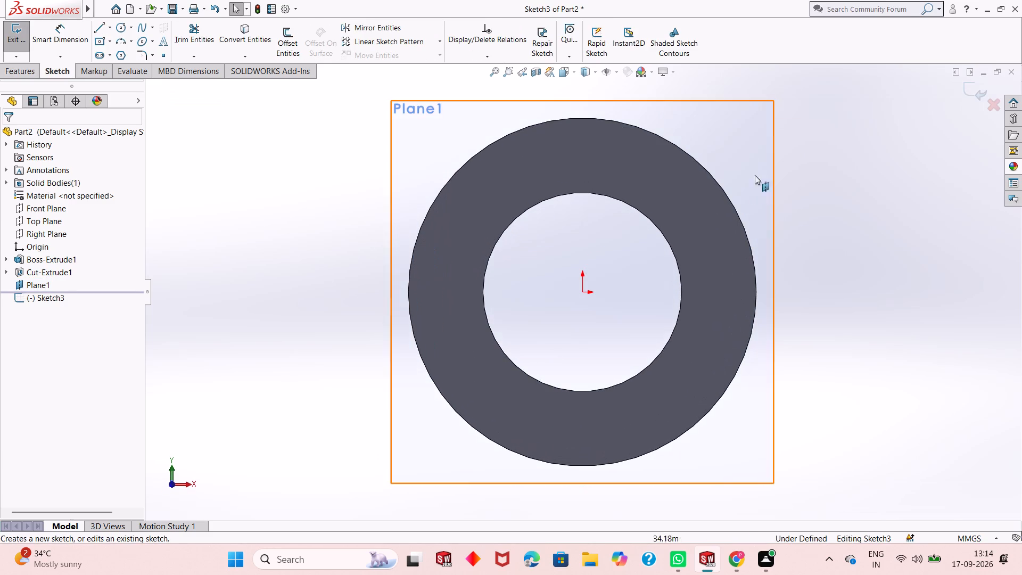
{"action": "scroll", "coordinate": [623, 209], "scroll_direction": "up", "scroll_amount": 2}
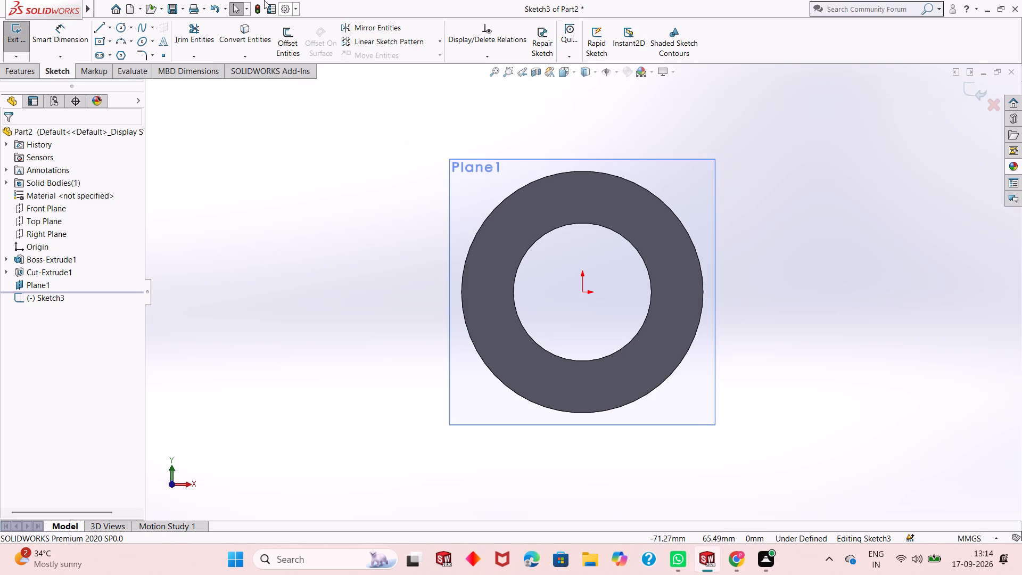
{"action": "left_click", "coordinate": [120, 31]}
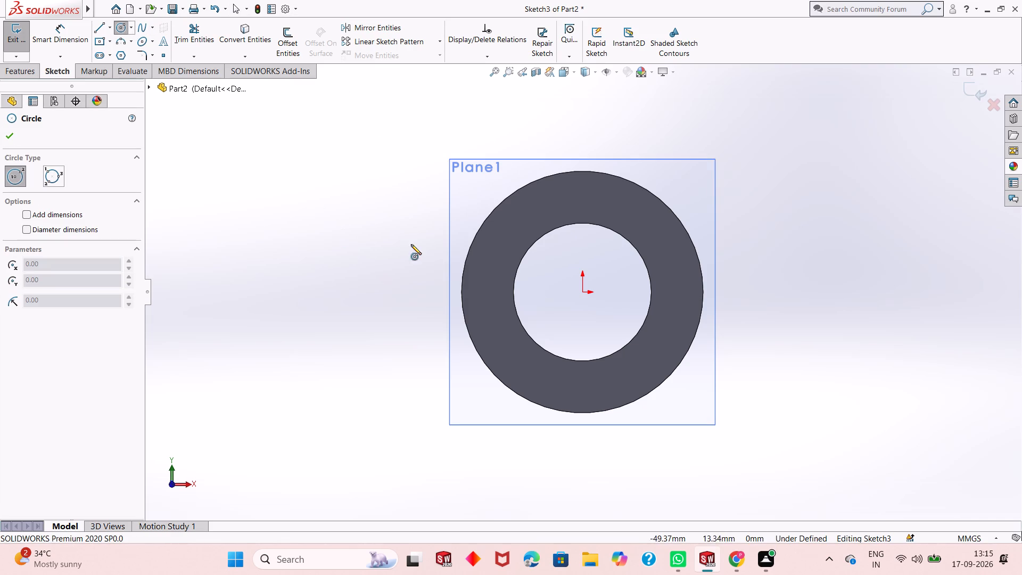
{"action": "left_click", "coordinate": [581, 445]}
{"action": "left_click", "coordinate": [593, 478]}
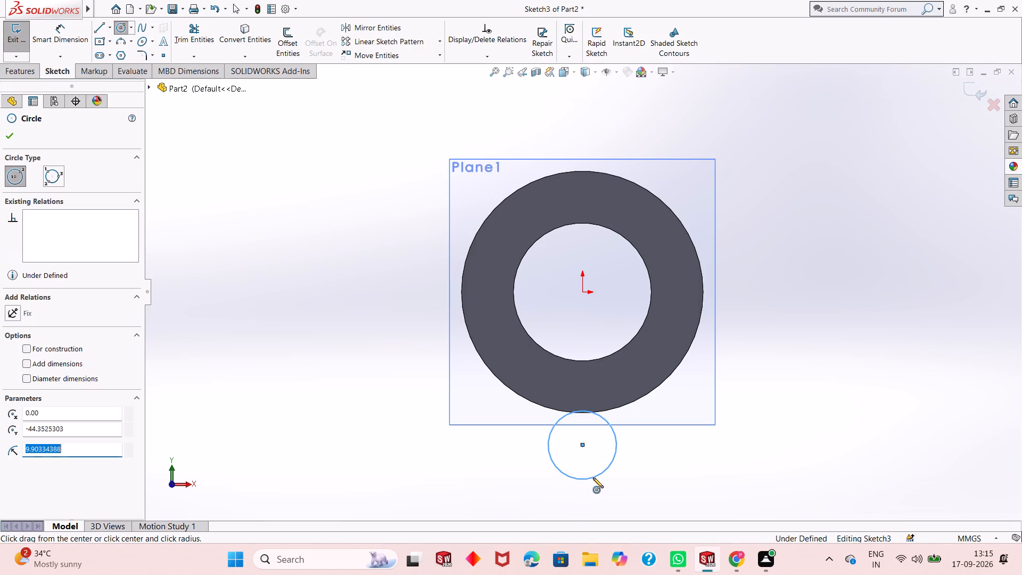
{"action": "right_click", "coordinate": [395, 399]}
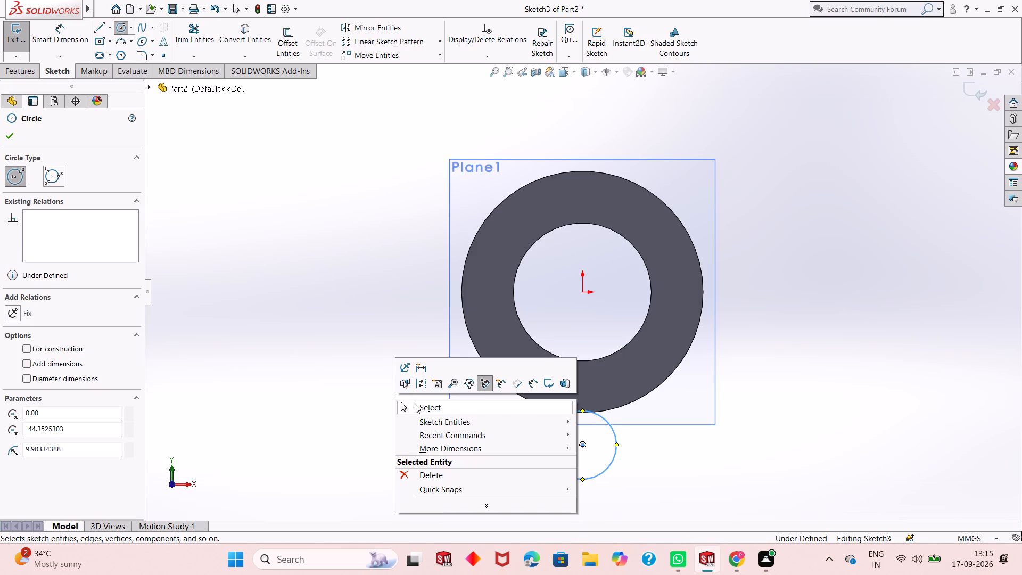
{"action": "left_click", "coordinate": [415, 404]}
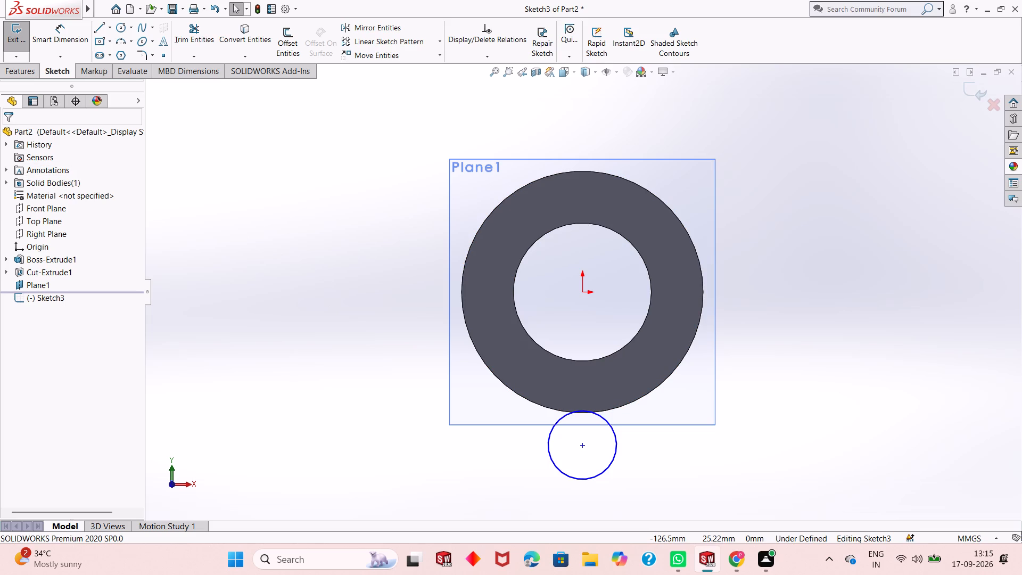
Dimension the circle below the cylinder with a 40 mm diameter.
{"action": "left_click", "coordinate": [79, 32]}
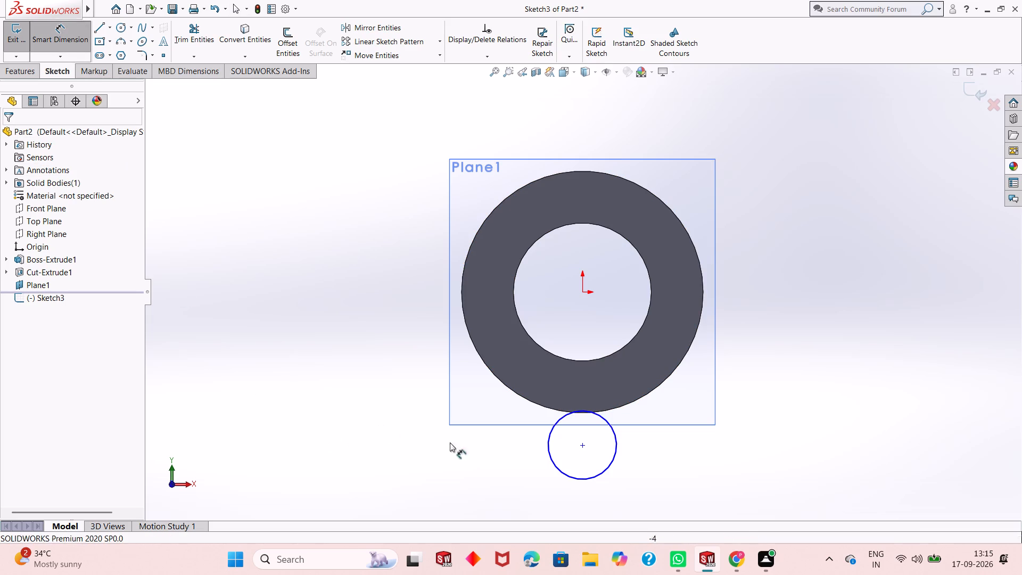
{"action": "left_click", "coordinate": [560, 468]}
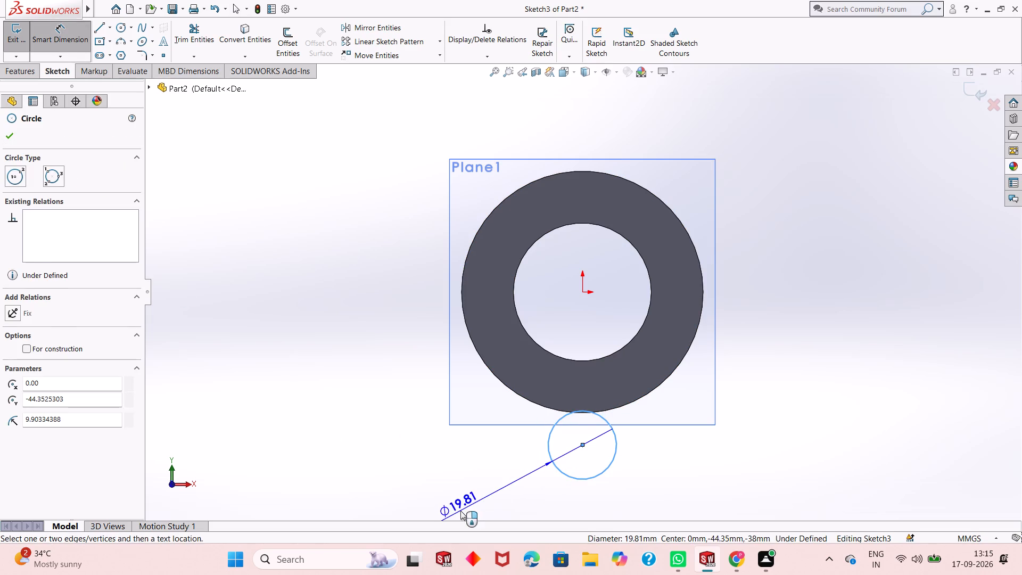
{"action": "left_click", "coordinate": [460, 511]}
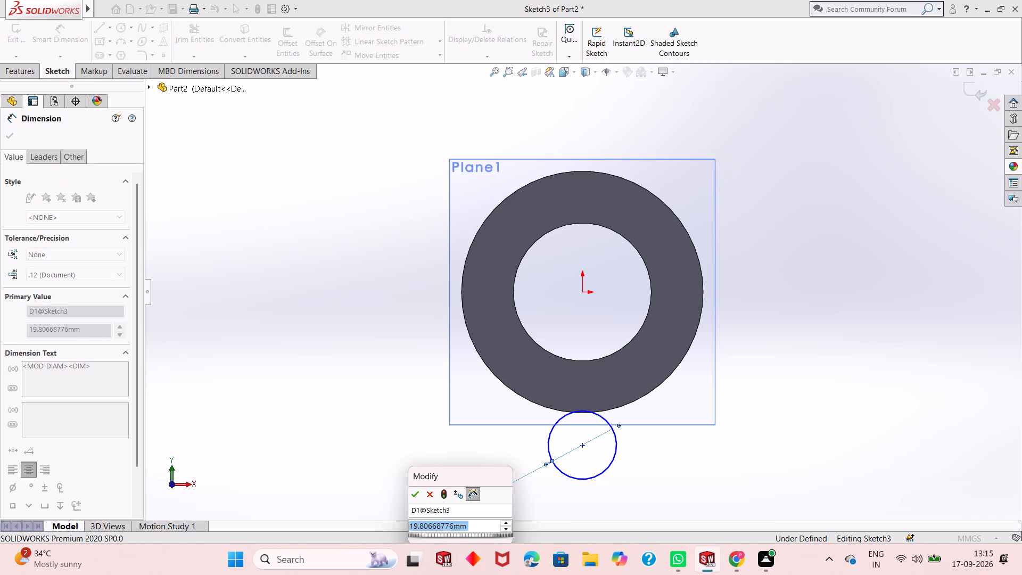
{"action": "type", "text": "40"}
{"action": "key", "text": "Return"}
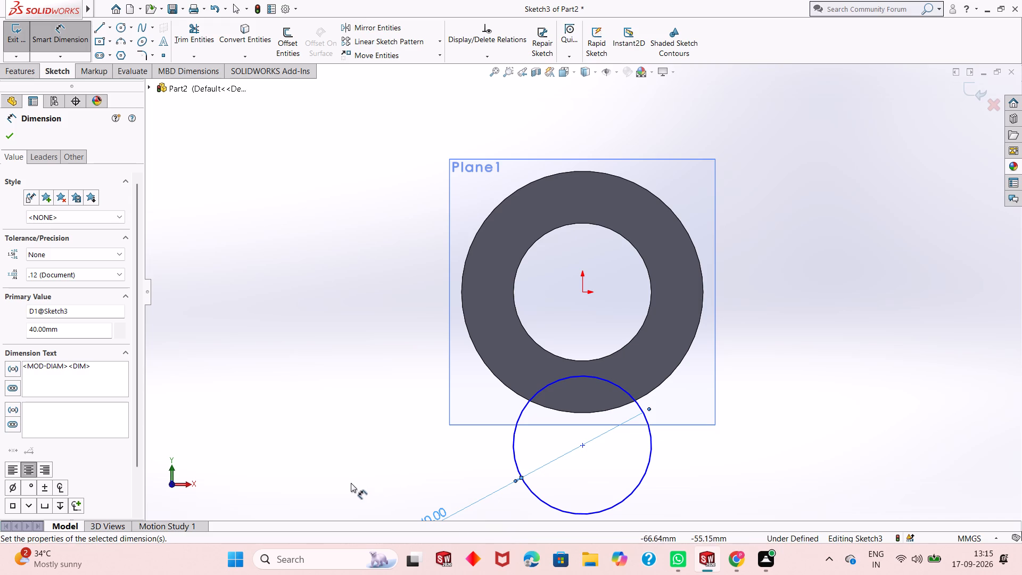
Dimension the vertical distance from the origin to the lower circle's centre as 50 mm.
{"action": "scroll", "coordinate": [564, 477], "scroll_direction": "up", "scroll_amount": 1}
{"action": "scroll", "coordinate": [577, 440], "scroll_direction": "down", "scroll_amount": 1}
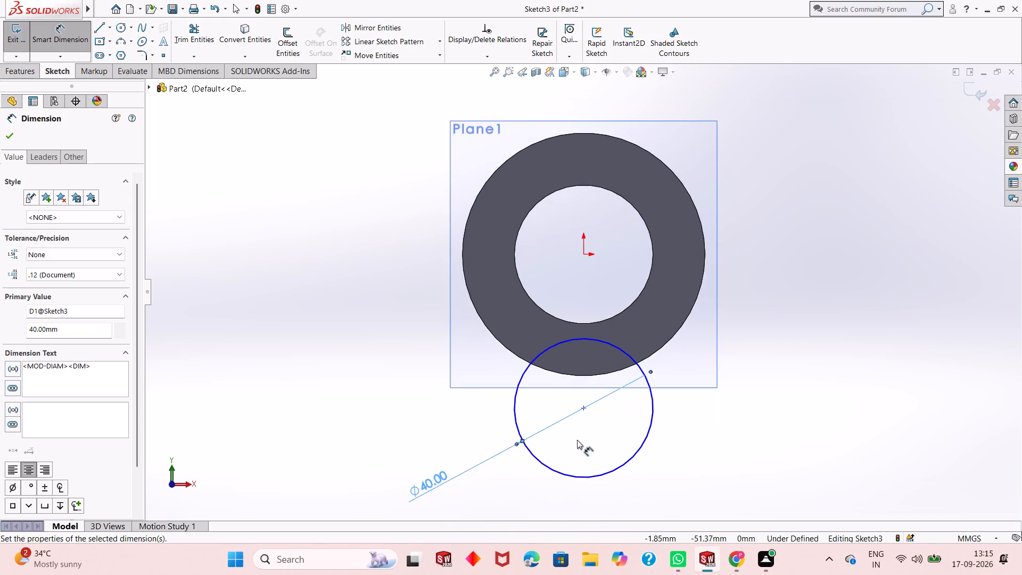
{"action": "scroll", "coordinate": [577, 440], "scroll_direction": "up", "scroll_amount": 2}
{"action": "scroll", "coordinate": [607, 340], "scroll_direction": "down", "scroll_amount": 1}
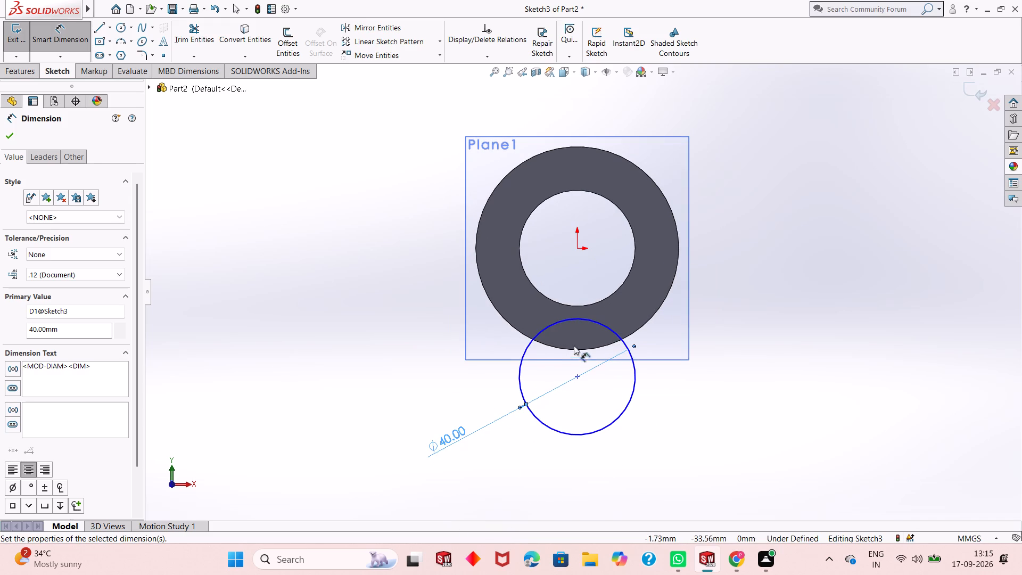
{"action": "left_click", "coordinate": [578, 375]}
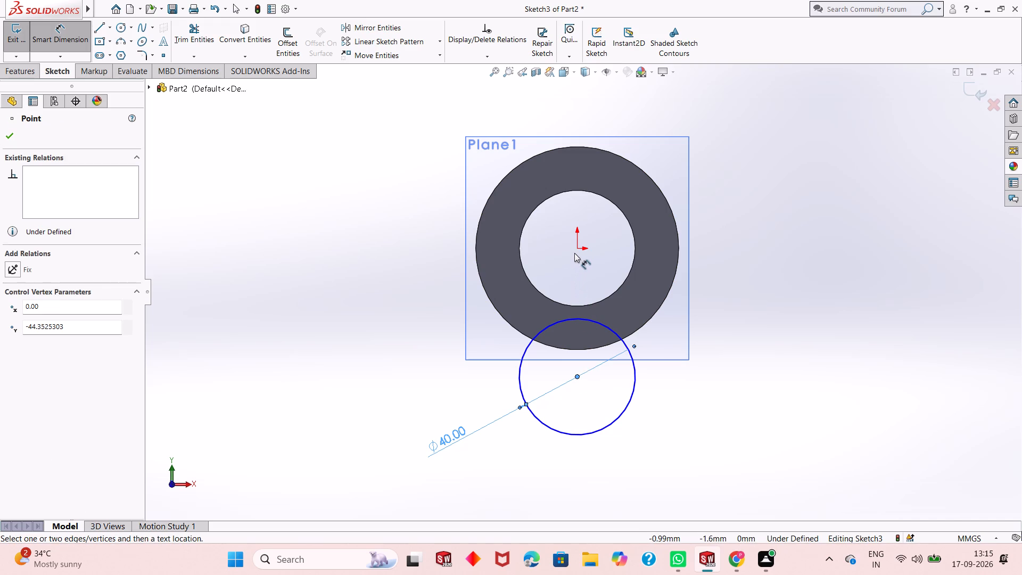
{"action": "left_click", "coordinate": [575, 251]}
{"action": "left_click", "coordinate": [408, 278]}
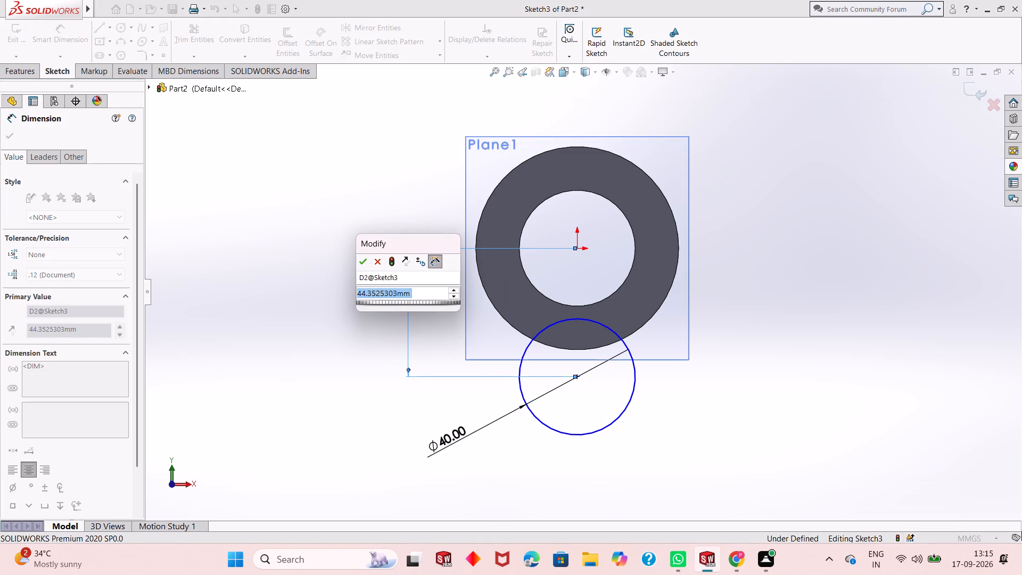
{"action": "scroll", "coordinate": [408, 278], "scroll_direction": "down", "scroll_amount": 1}
{"action": "scroll", "coordinate": [408, 278], "scroll_direction": "up", "scroll_amount": 1}
{"action": "type", "text": "50"}
{"action": "key", "text": "Return"}
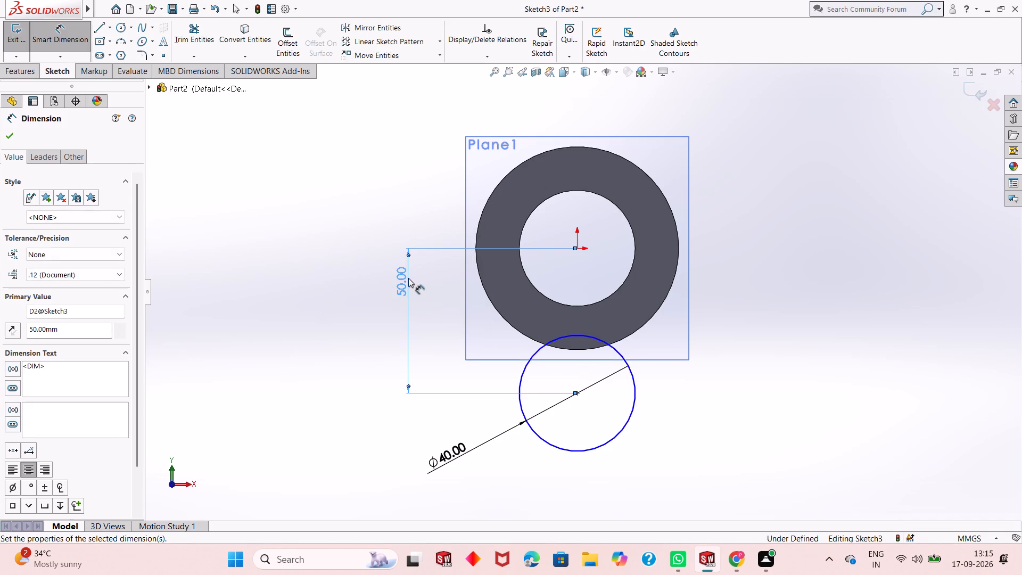
{"action": "left_click", "coordinate": [6, 135]}
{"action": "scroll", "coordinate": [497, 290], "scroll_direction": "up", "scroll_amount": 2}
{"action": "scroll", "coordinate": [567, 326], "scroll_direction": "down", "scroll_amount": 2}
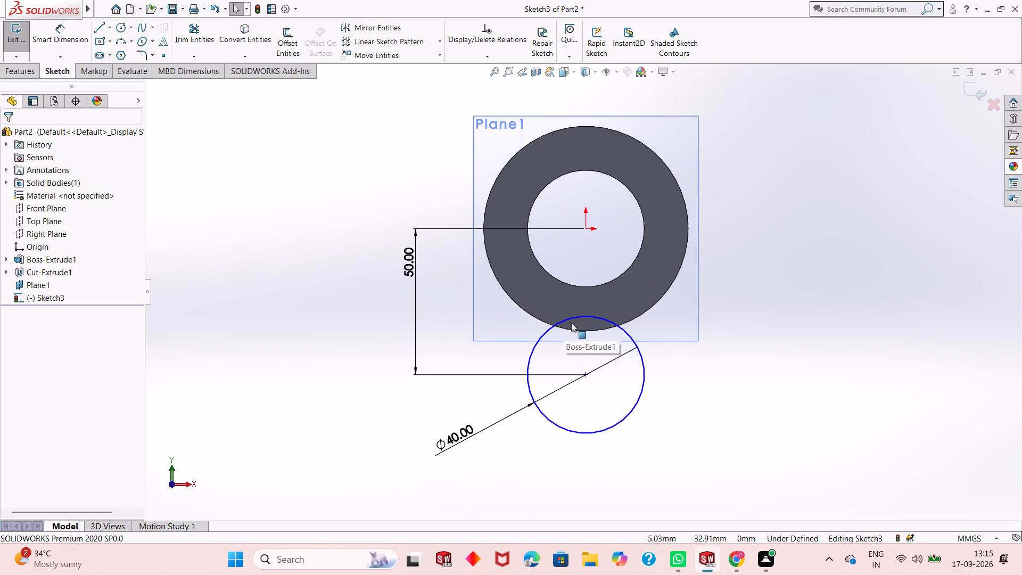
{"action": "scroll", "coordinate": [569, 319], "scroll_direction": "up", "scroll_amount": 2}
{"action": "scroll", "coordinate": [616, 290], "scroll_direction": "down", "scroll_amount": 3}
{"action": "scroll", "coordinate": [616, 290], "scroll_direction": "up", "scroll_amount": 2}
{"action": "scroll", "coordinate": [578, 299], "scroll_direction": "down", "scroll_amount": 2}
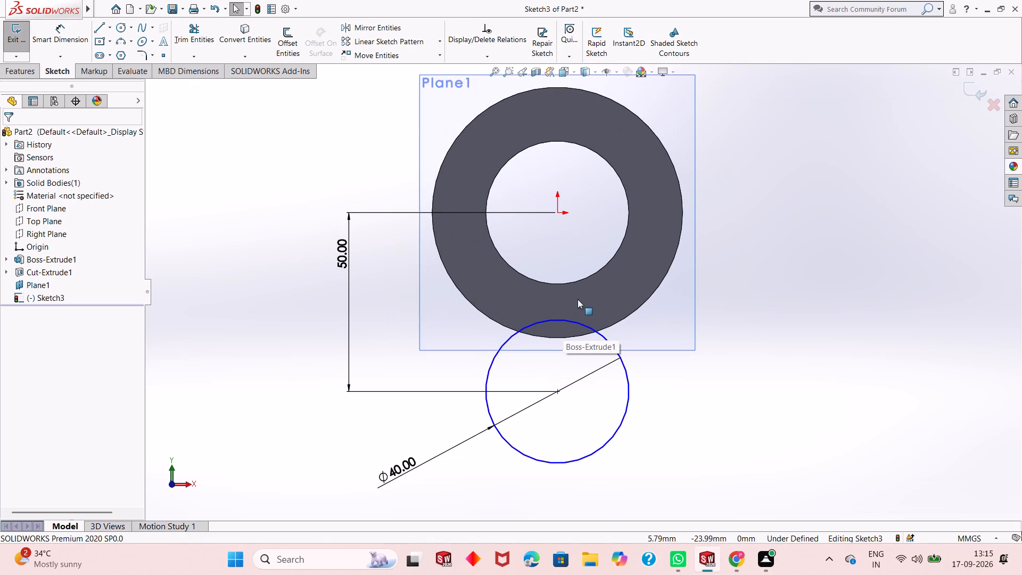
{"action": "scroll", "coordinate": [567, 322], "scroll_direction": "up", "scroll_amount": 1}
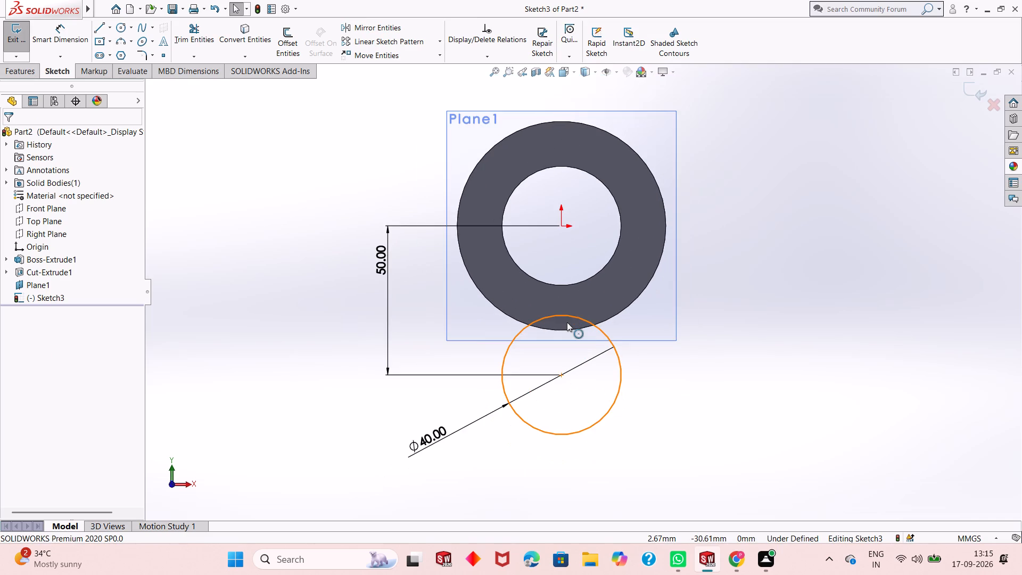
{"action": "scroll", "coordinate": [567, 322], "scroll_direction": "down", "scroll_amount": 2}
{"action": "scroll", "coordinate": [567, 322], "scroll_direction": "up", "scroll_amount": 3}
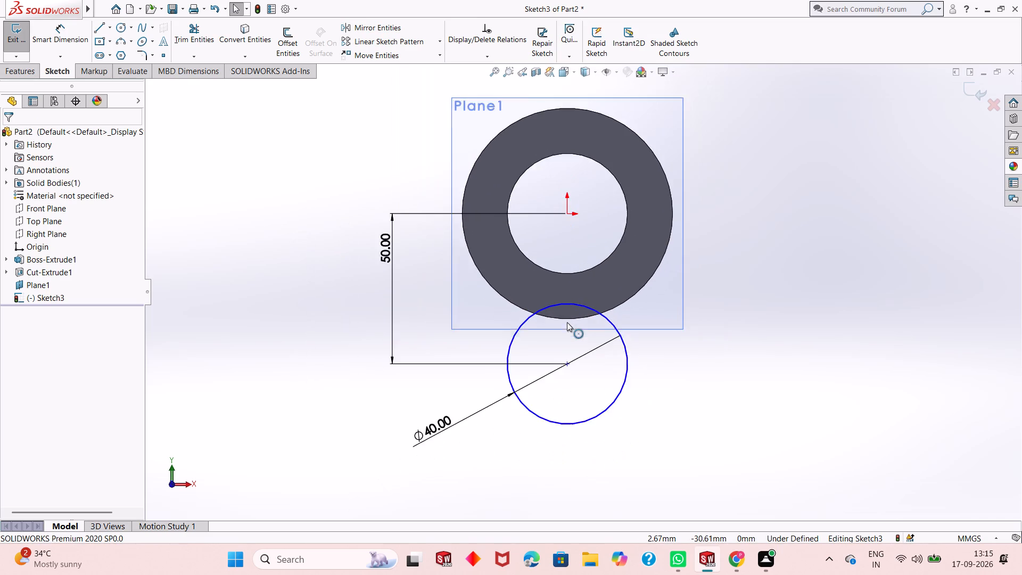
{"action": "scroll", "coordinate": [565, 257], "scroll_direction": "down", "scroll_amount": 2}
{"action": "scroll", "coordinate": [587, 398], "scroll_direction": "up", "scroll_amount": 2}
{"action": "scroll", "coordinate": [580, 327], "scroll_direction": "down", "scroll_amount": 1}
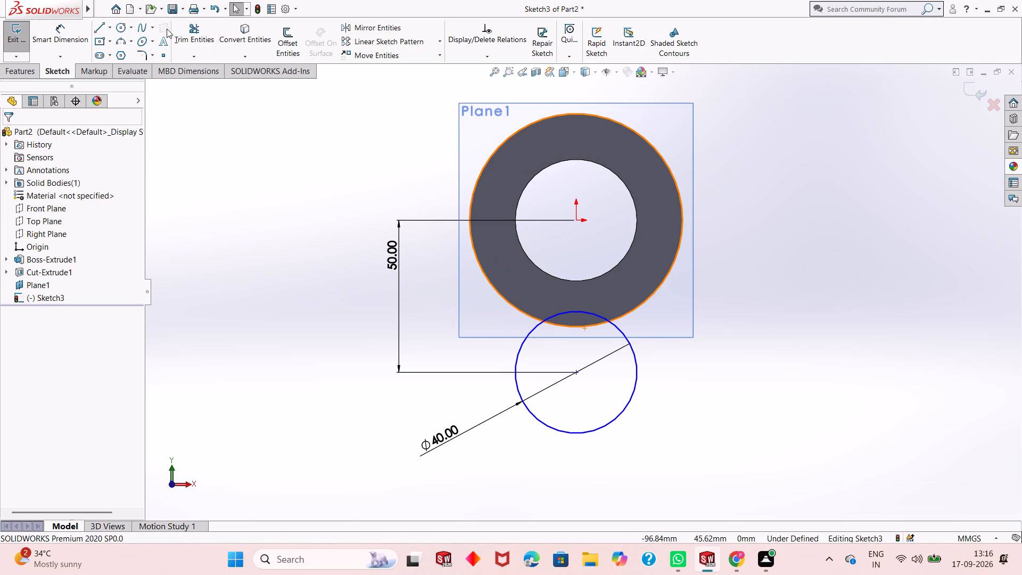
Sketch two circles level with each other beside the ring's upper half: about 18 mm radius on the right, about 20 mm on the left.
{"action": "left_click", "coordinate": [118, 29]}
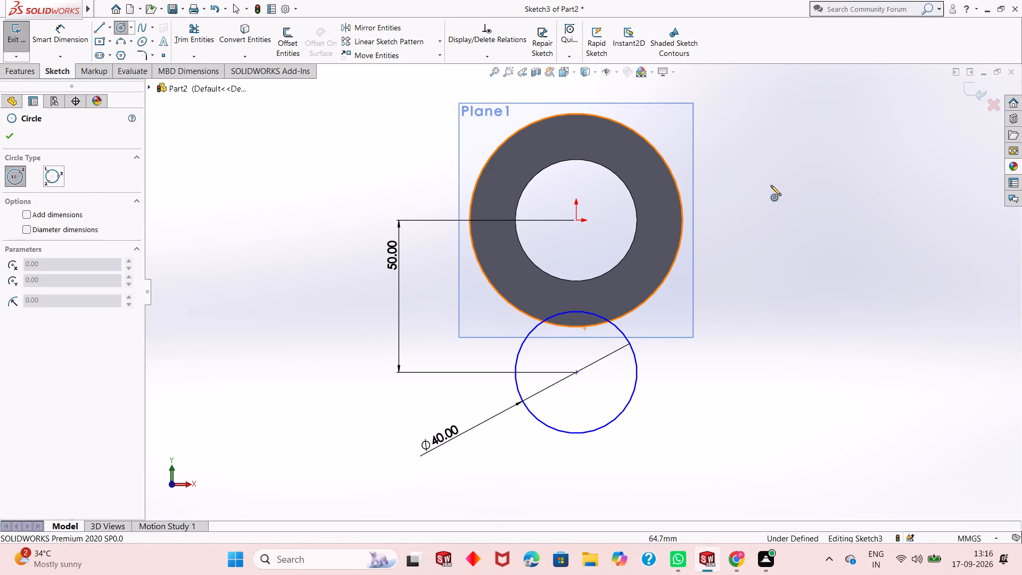
{"action": "left_click", "coordinate": [732, 155]}
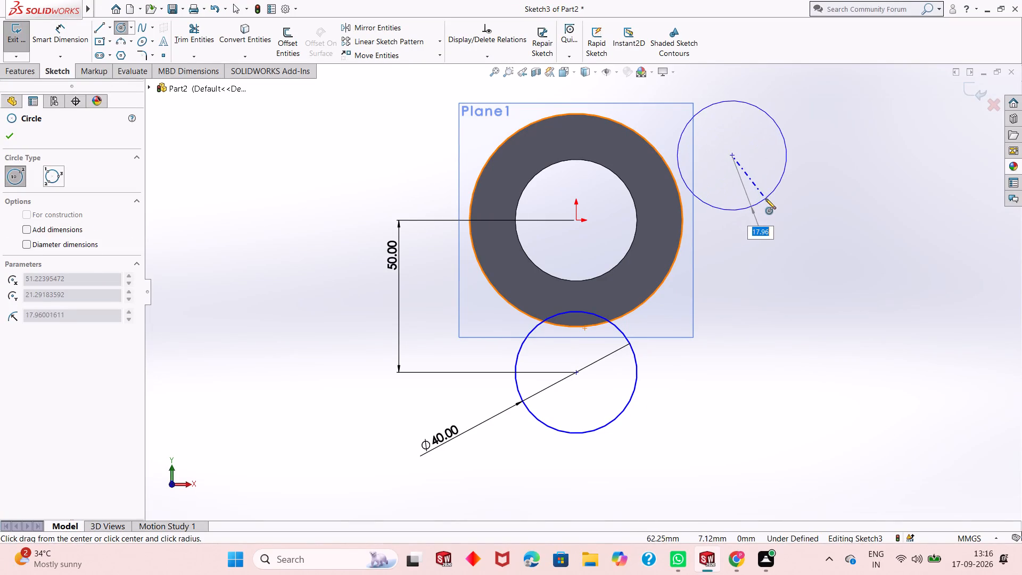
{"action": "left_click", "coordinate": [765, 199]}
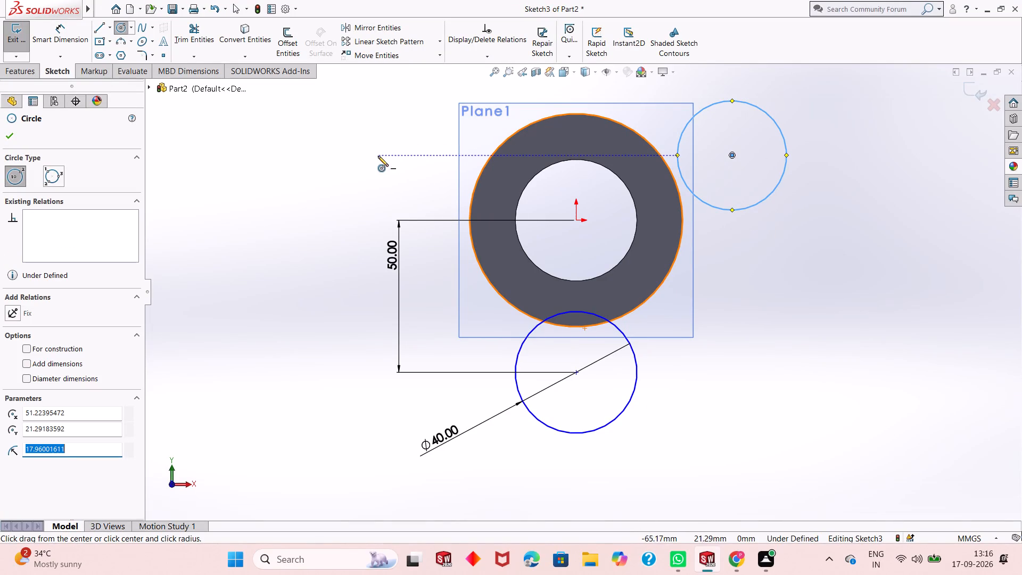
{"action": "left_click", "coordinate": [380, 155]}
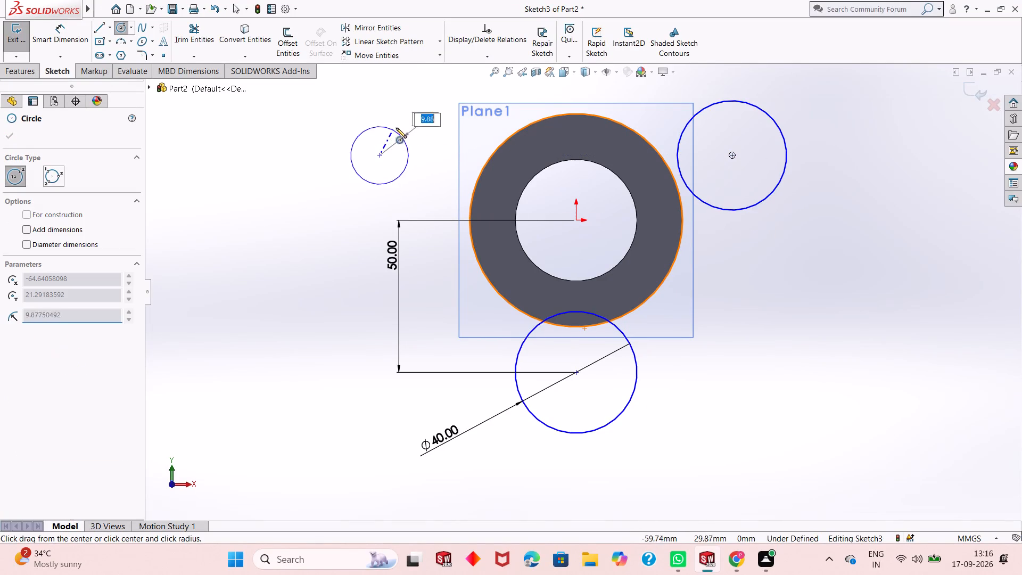
{"action": "left_click", "coordinate": [417, 108]}
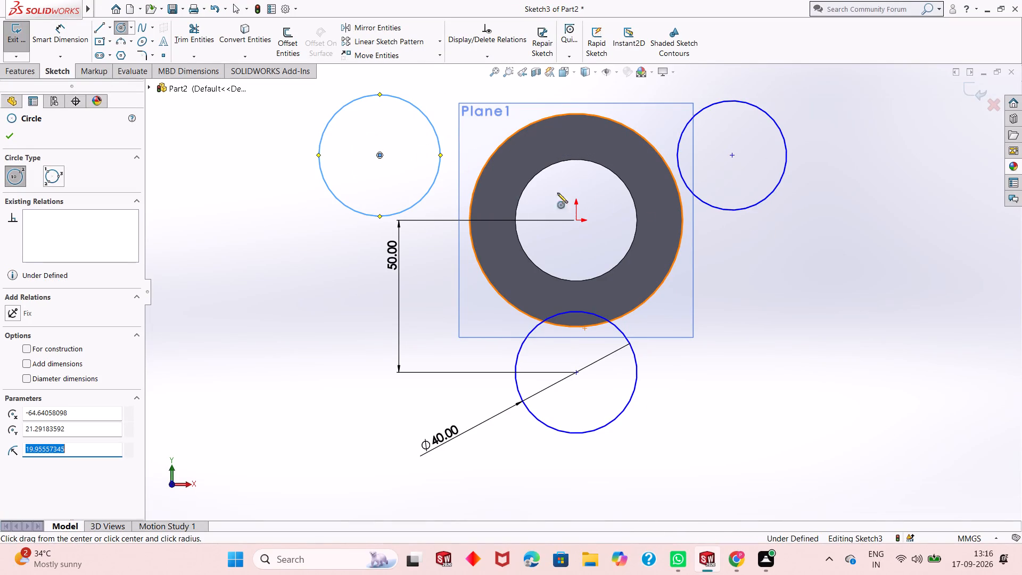
{"action": "right_click", "coordinate": [751, 235]}
{"action": "left_click", "coordinate": [772, 244]}
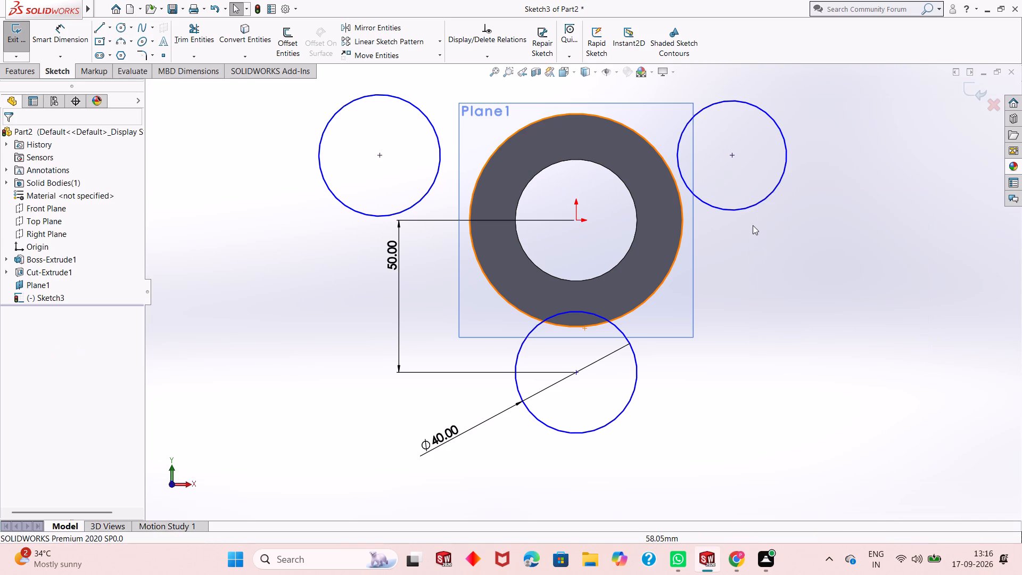
Dimension the upper-left and upper-right circles with a 40 mm diameter each.
{"action": "left_click", "coordinate": [75, 34]}
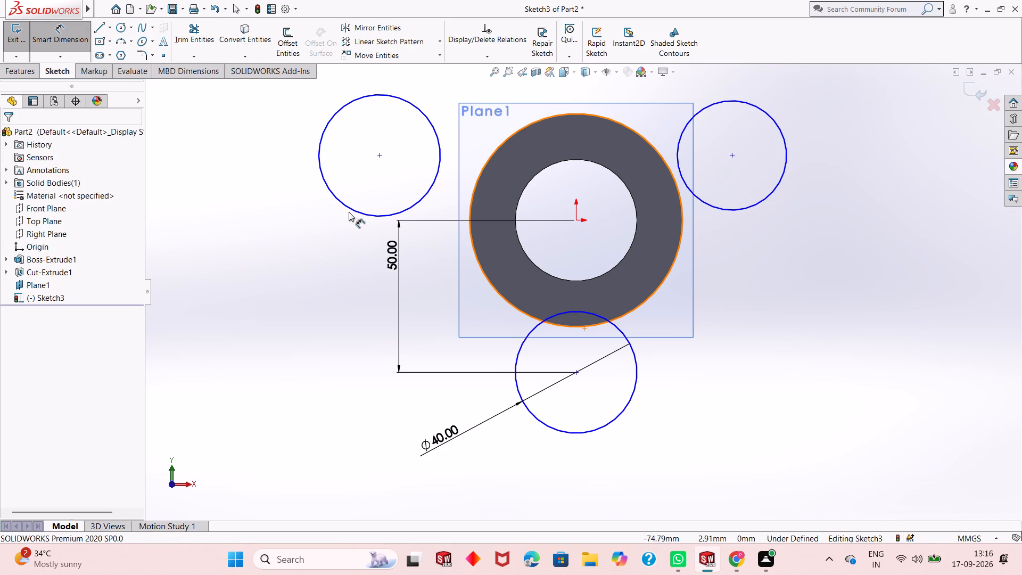
{"action": "left_click", "coordinate": [349, 207]}
{"action": "left_click", "coordinate": [271, 282]}
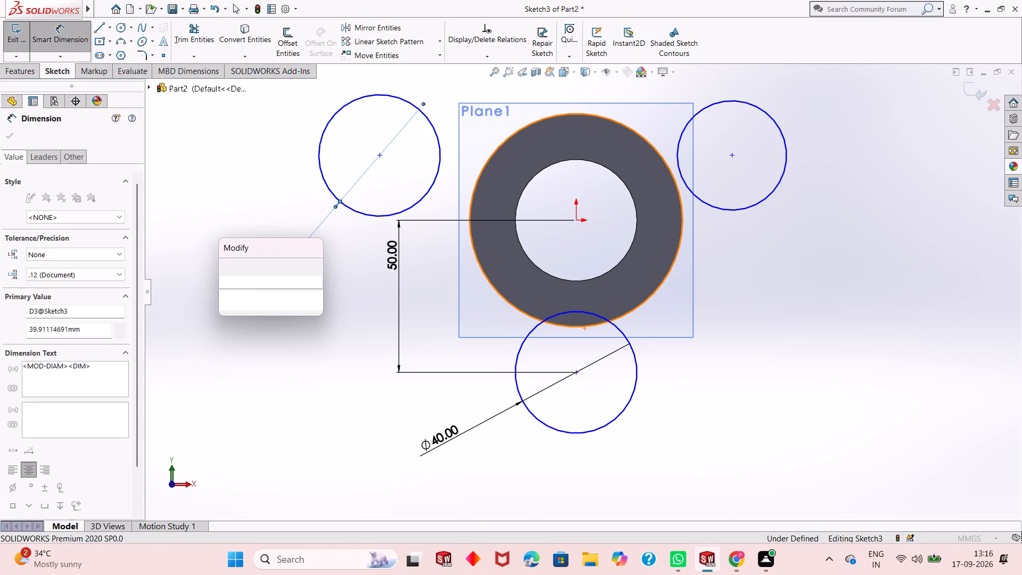
{"action": "key", "text": "4"}
{"action": "key", "text": "0"}
{"action": "key", "text": "Return"}
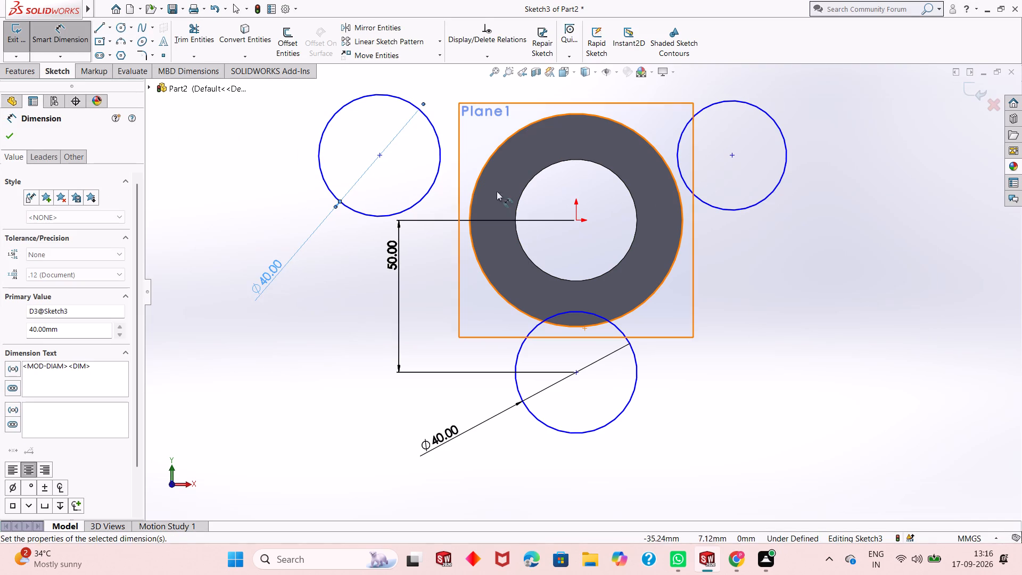
{"action": "left_click", "coordinate": [752, 206]}
{"action": "left_click", "coordinate": [816, 311]}
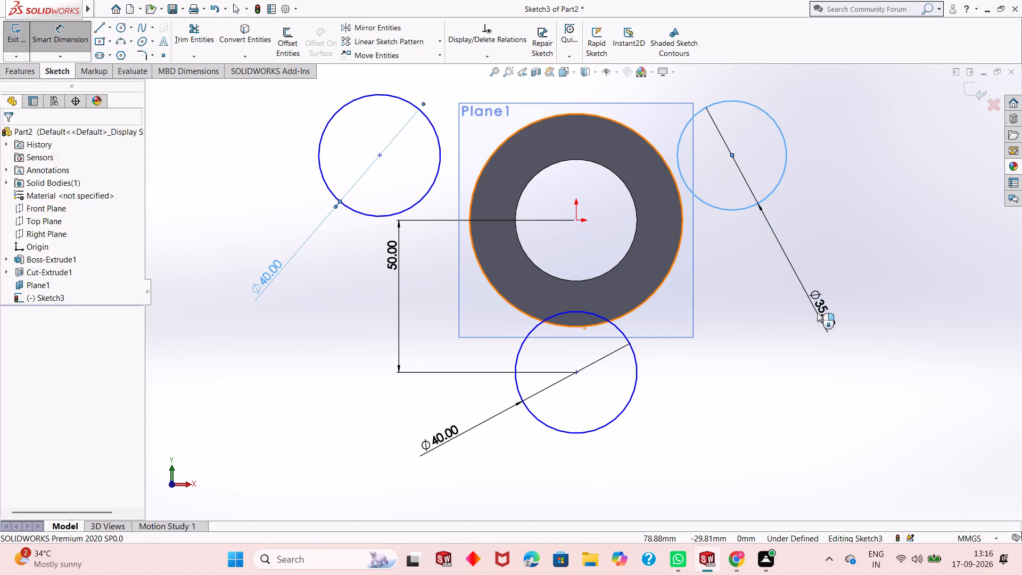
{"action": "type", "text": "40"}
{"action": "key", "text": "Return"}
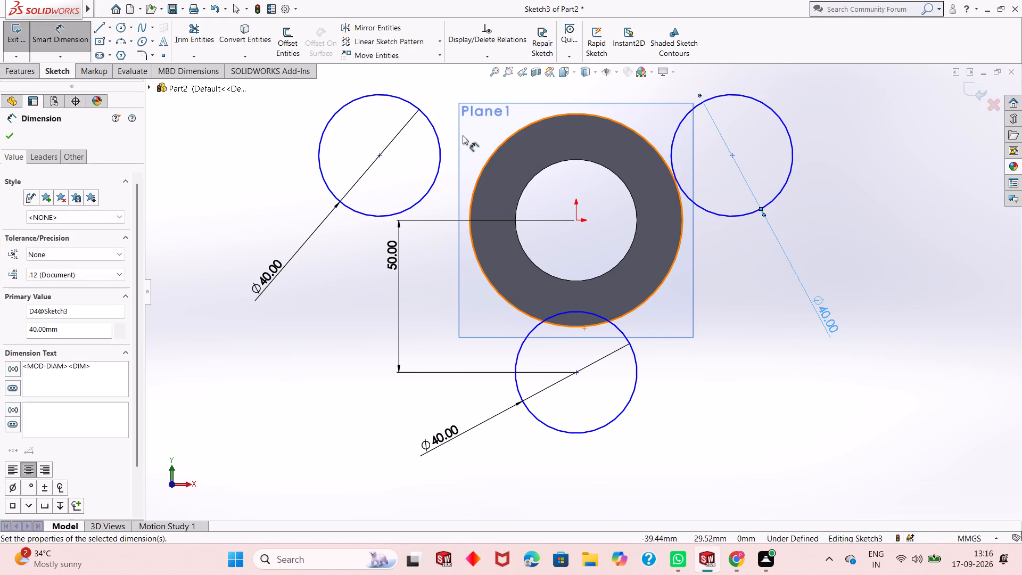
Dimension the horizontal distance from the lower circle's centre to each of the two upper circles' centres as 50 mm.
{"action": "left_click", "coordinate": [377, 154]}
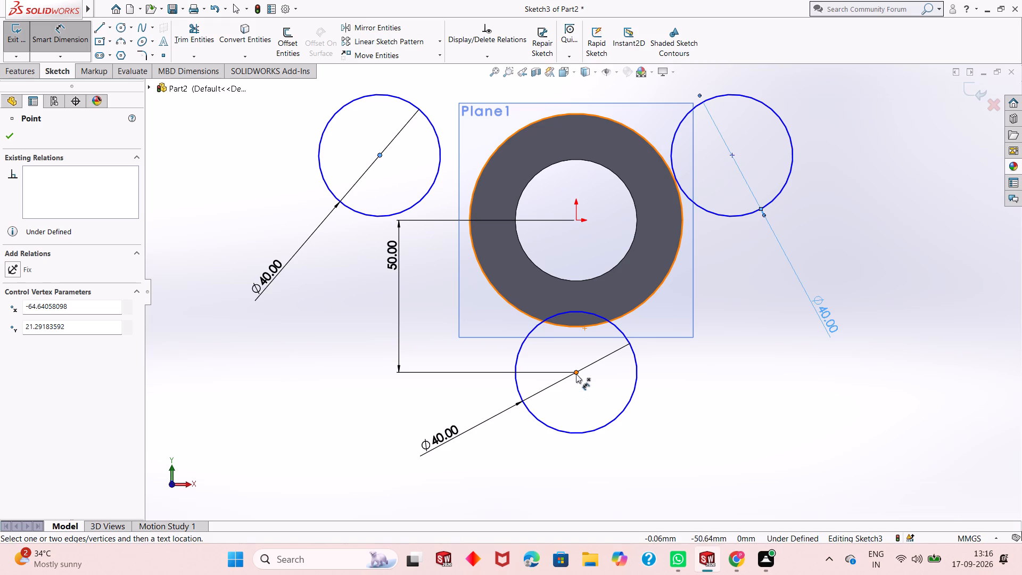
{"action": "left_click", "coordinate": [576, 374]}
{"action": "left_click", "coordinate": [471, 402]}
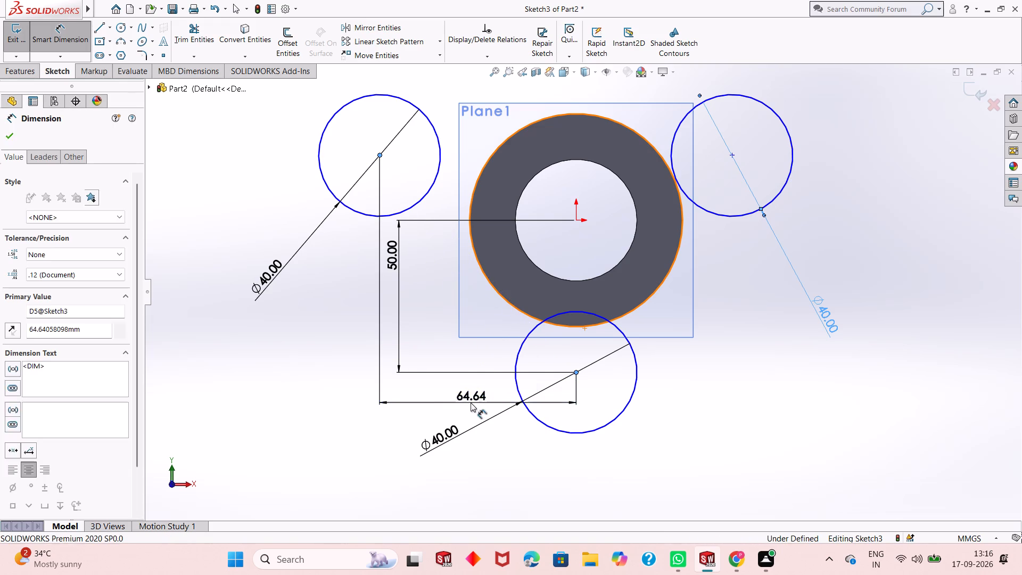
{"action": "type", "text": "50"}
{"action": "key", "text": "Return"}
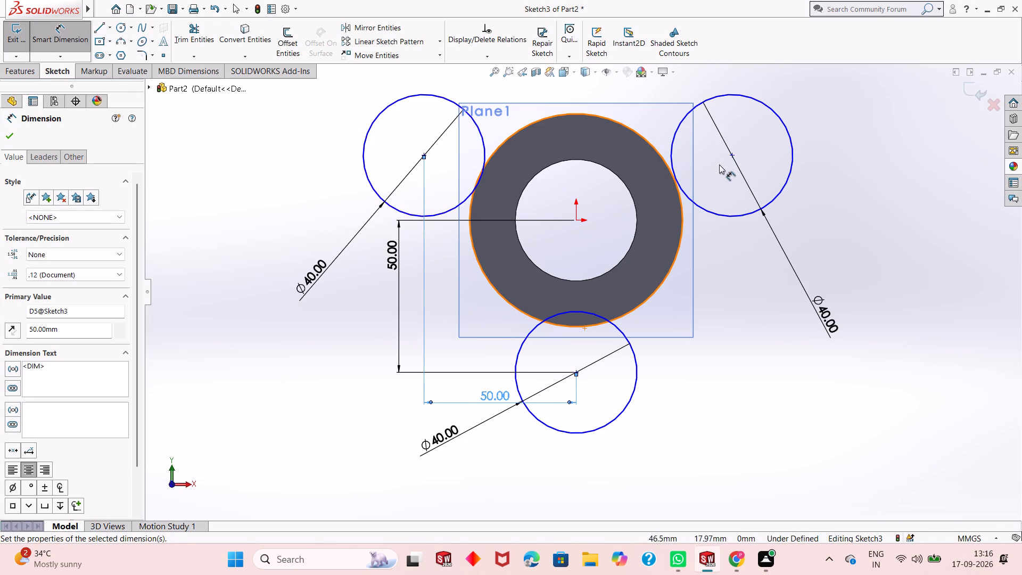
{"action": "left_click", "coordinate": [730, 157]}
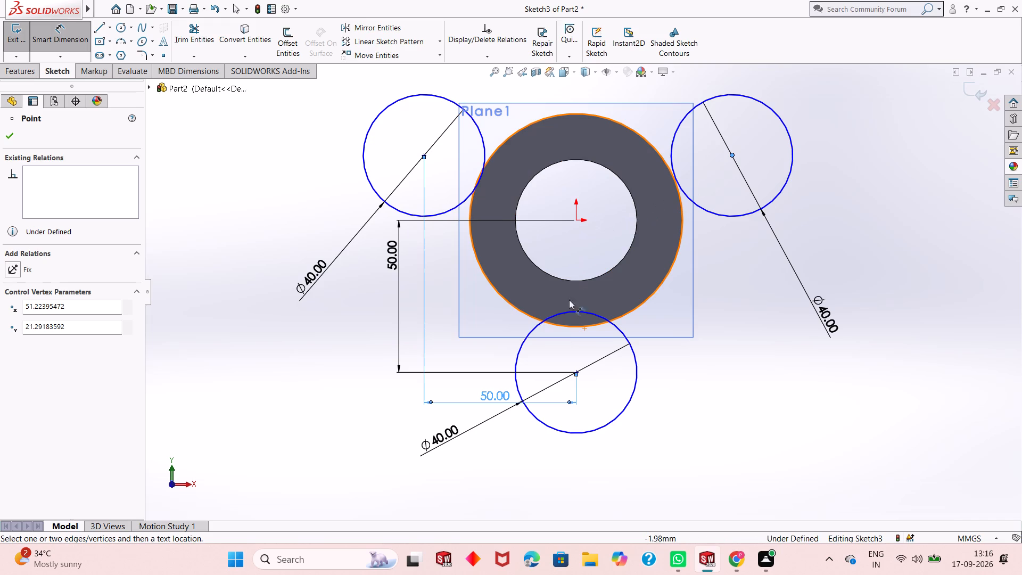
{"action": "left_click", "coordinate": [576, 372]}
{"action": "left_click", "coordinate": [622, 431]}
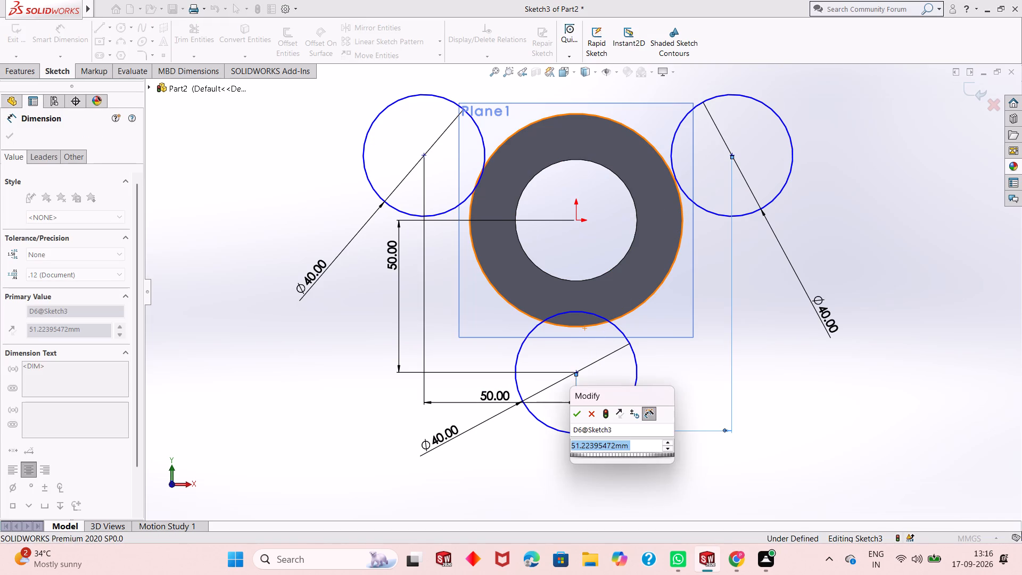
{"action": "type", "text": "50"}
{"action": "key", "text": "Return"}
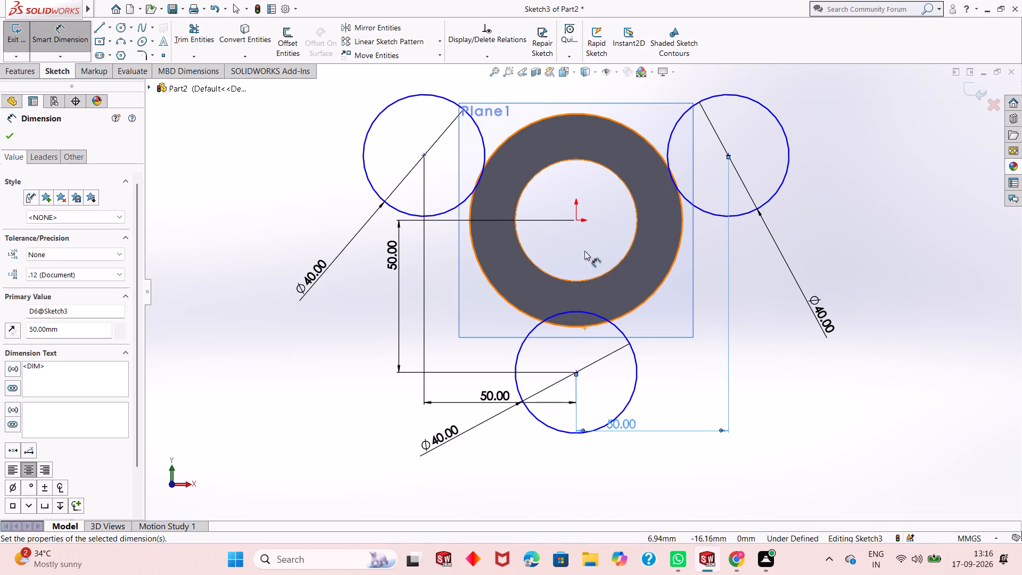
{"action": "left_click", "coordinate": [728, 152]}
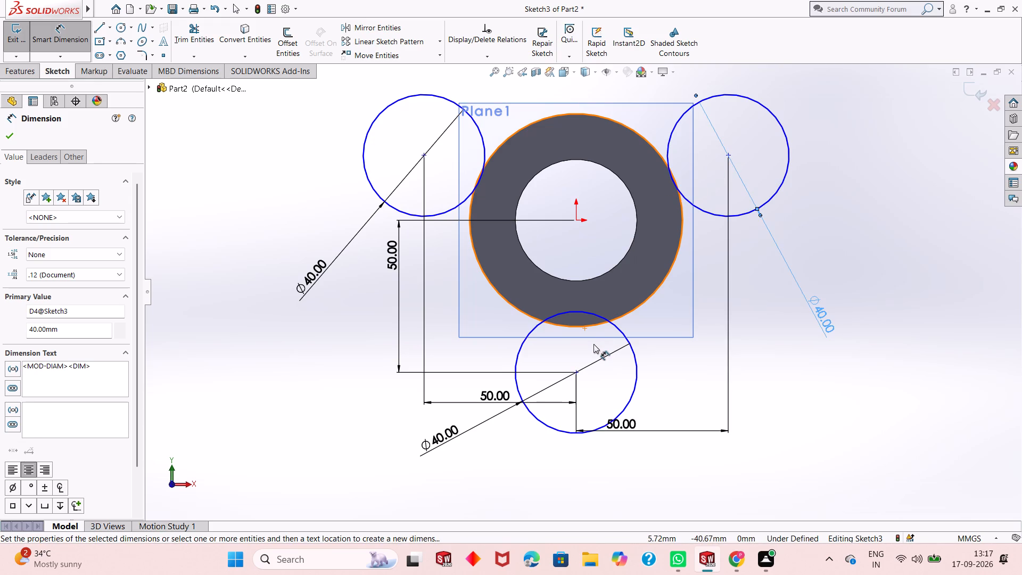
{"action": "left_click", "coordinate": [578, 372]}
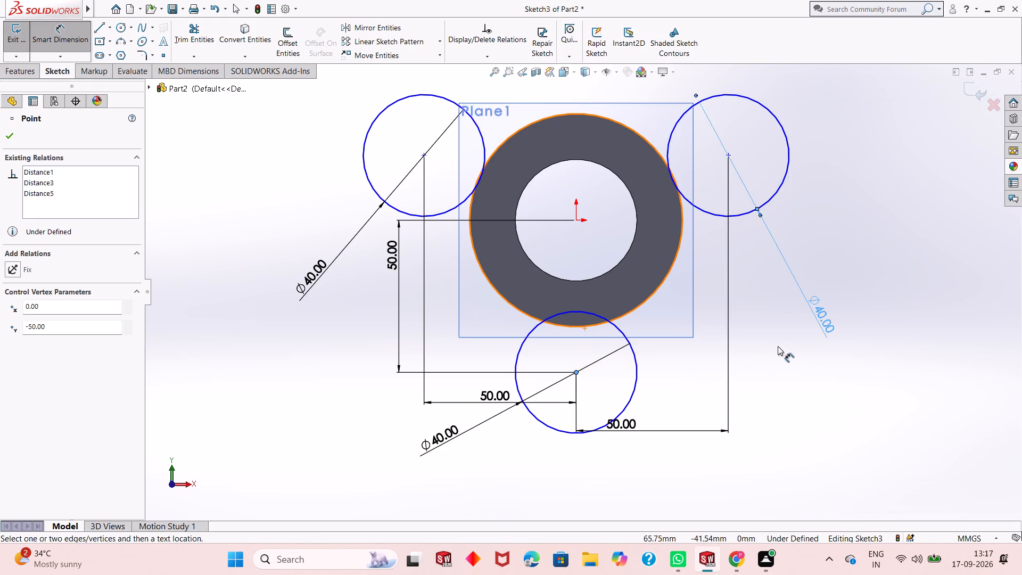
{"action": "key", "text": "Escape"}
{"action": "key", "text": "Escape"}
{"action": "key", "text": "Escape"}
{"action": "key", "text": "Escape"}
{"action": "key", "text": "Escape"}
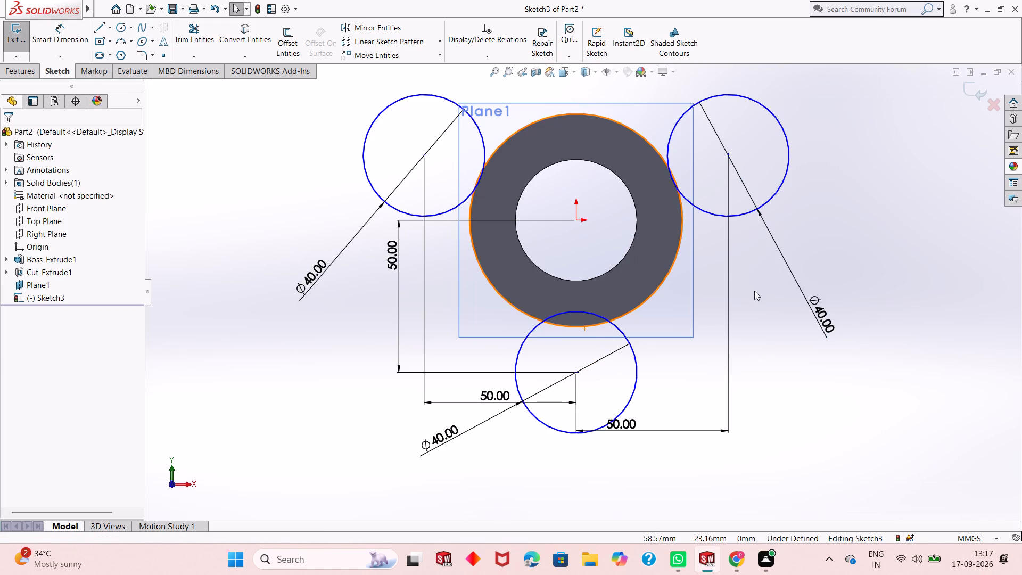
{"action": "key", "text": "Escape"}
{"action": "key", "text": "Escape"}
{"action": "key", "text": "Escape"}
Dimension the vertical distance between the lower circle's centre and the upper-right circle's centre as 50 mm.
{"action": "left_click", "coordinate": [64, 38]}
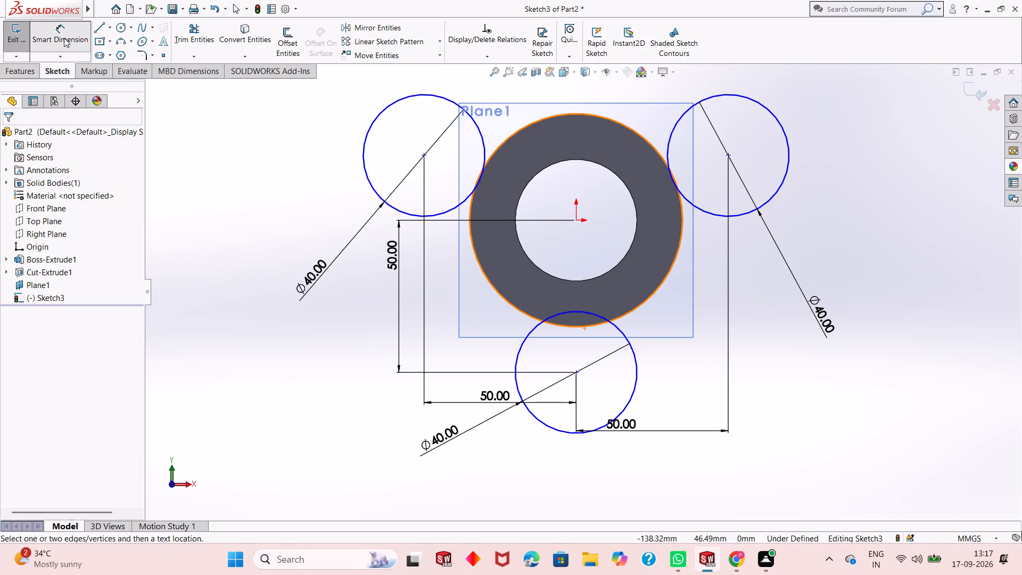
{"action": "left_click", "coordinate": [578, 374]}
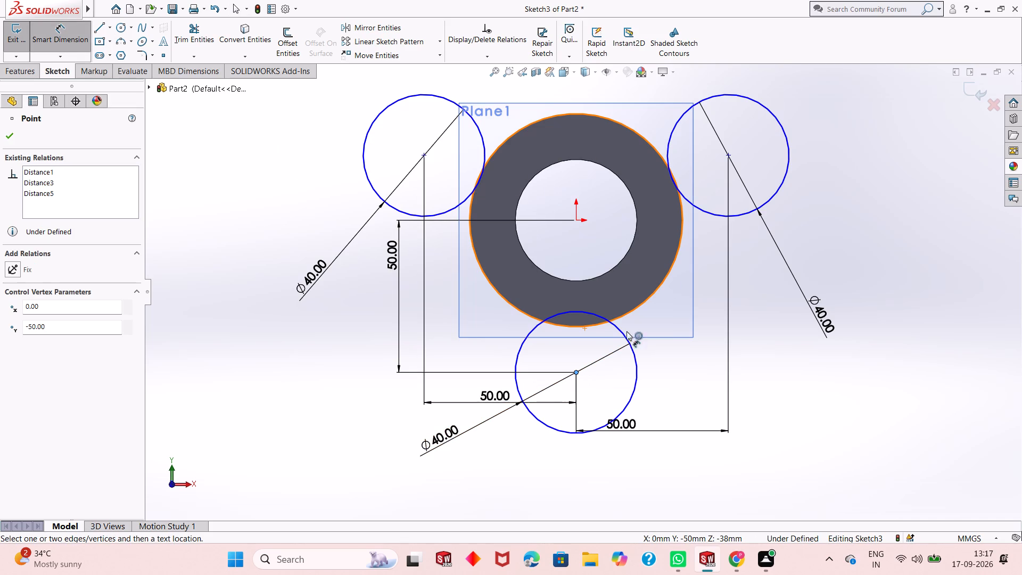
{"action": "left_click", "coordinate": [730, 154]}
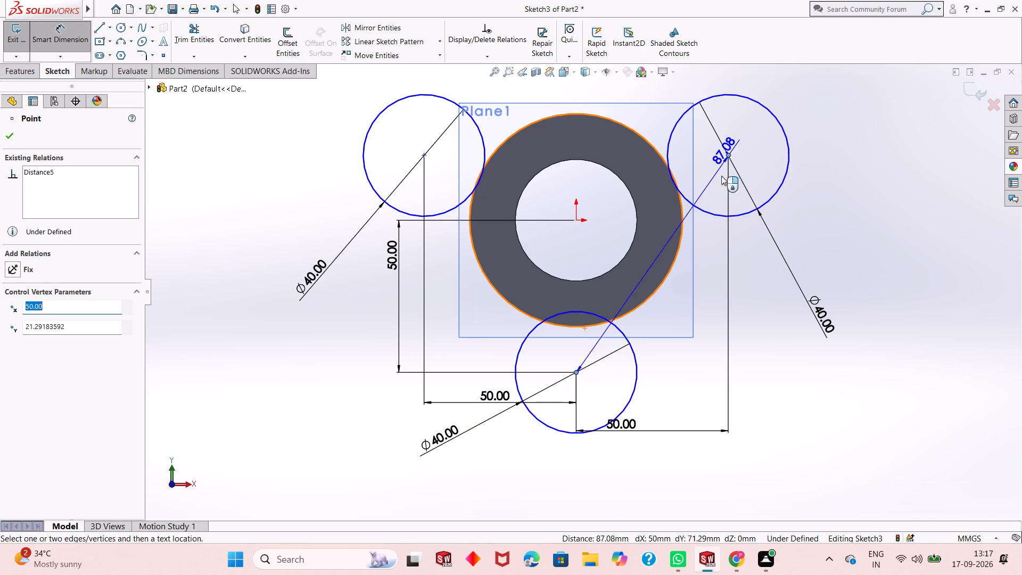
{"action": "left_click", "coordinate": [892, 267]}
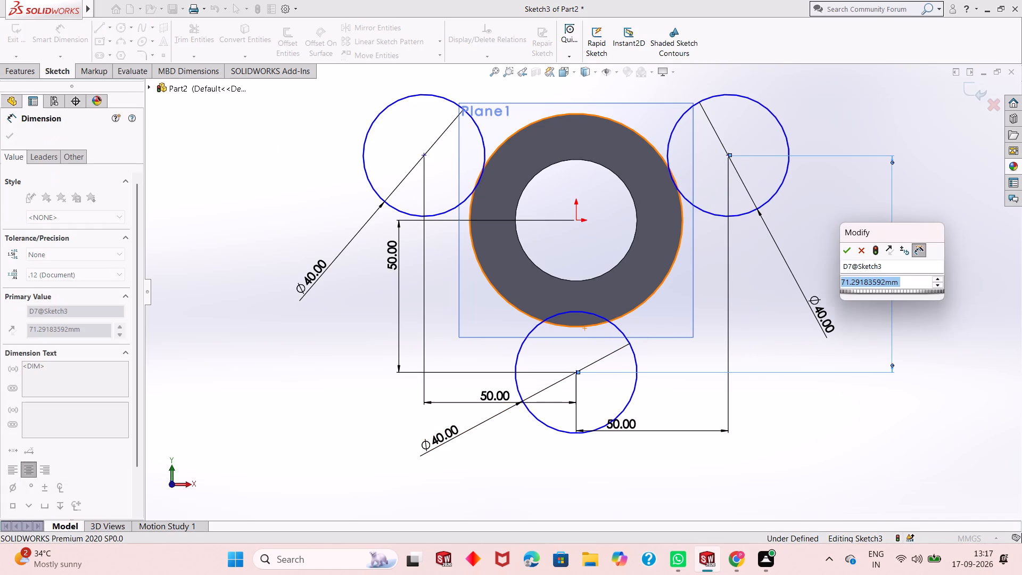
{"action": "type", "text": "50"}
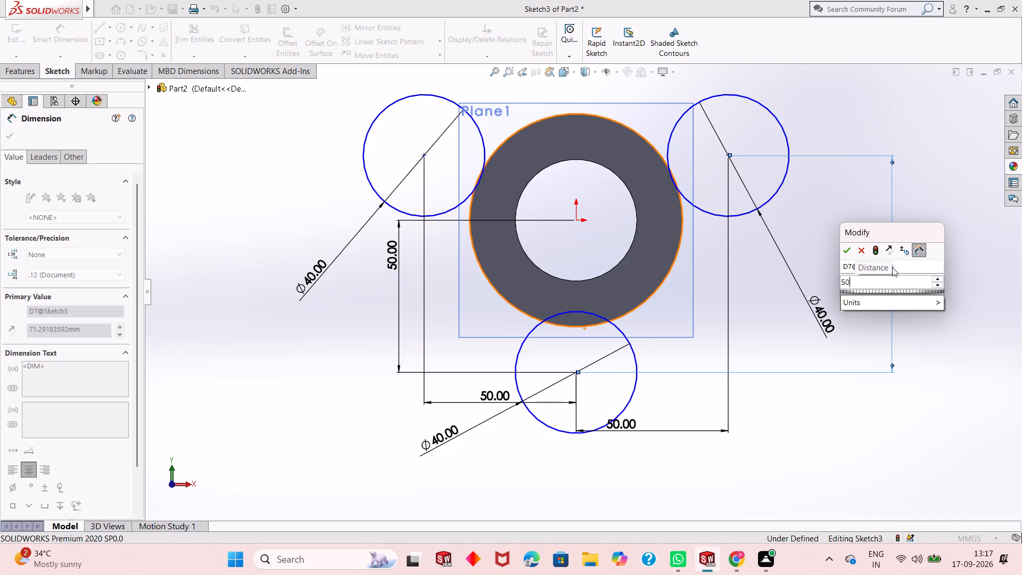
{"action": "key", "text": "Return"}
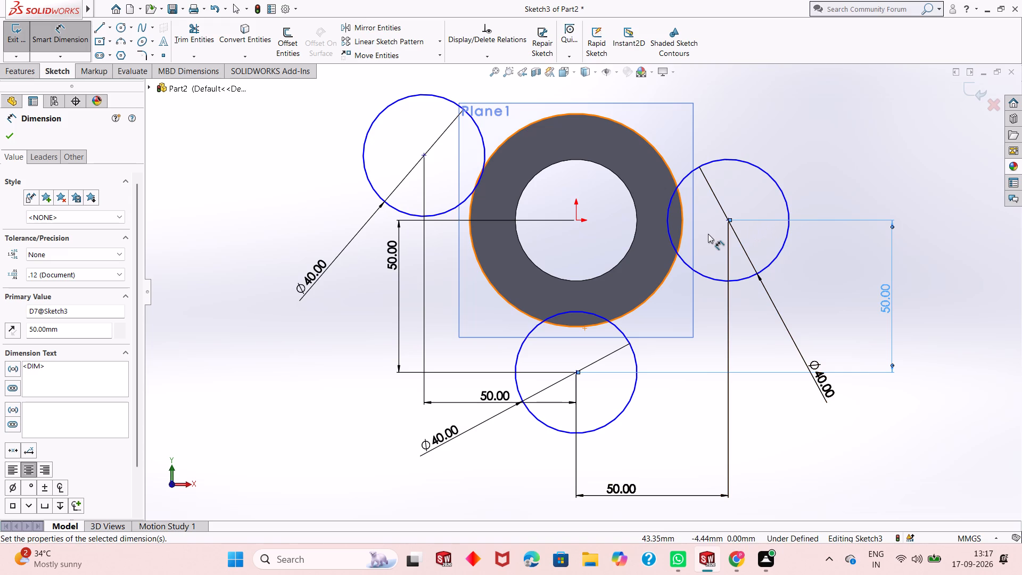
Dimension the vertical distance between the upper-left circle's centre and the lower circle's centre as 50 mm.
{"action": "left_click", "coordinate": [425, 155]}
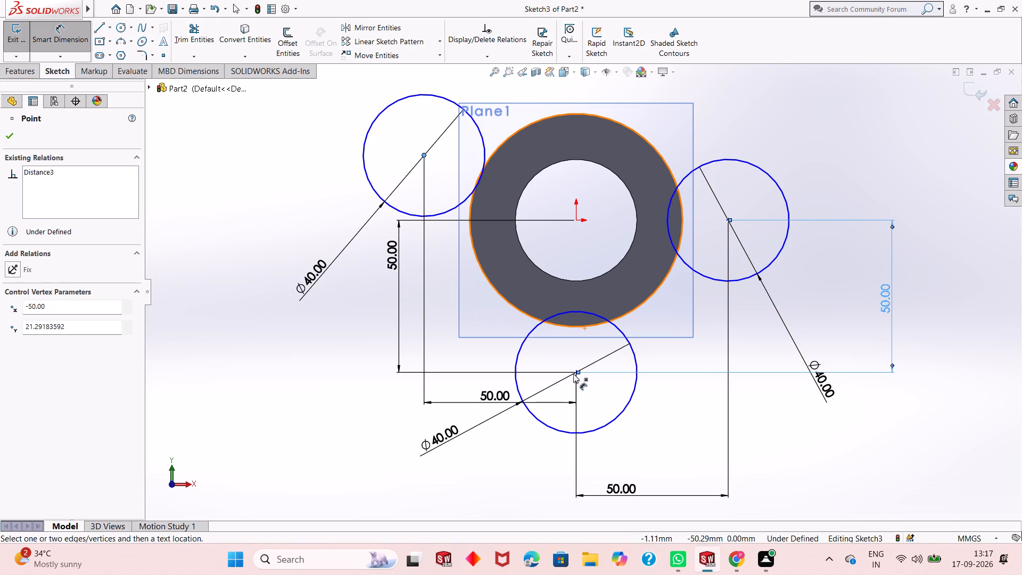
{"action": "left_click", "coordinate": [575, 374]}
{"action": "left_click", "coordinate": [325, 354]}
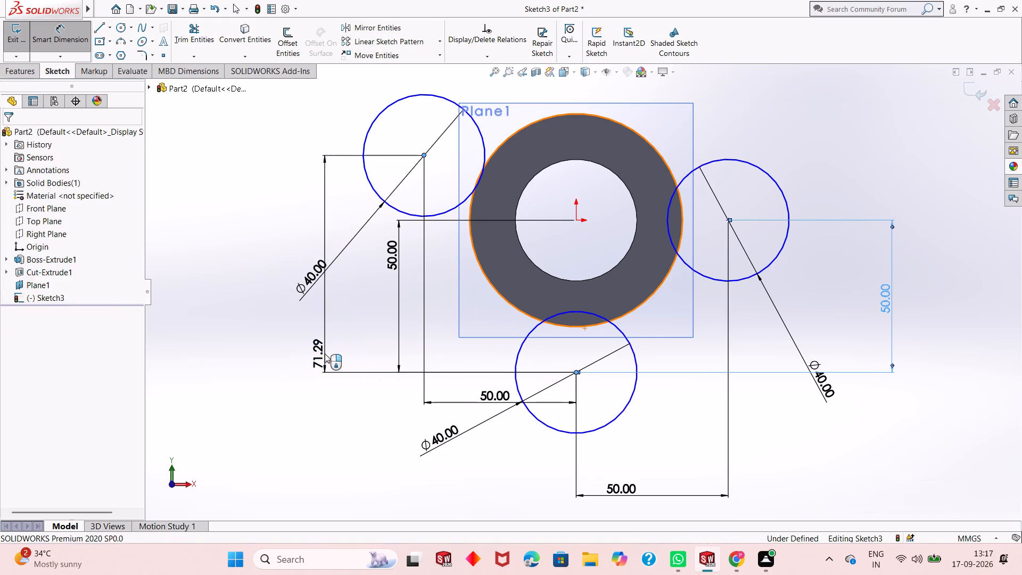
{"action": "type", "text": "50"}
{"action": "key", "text": "Return"}
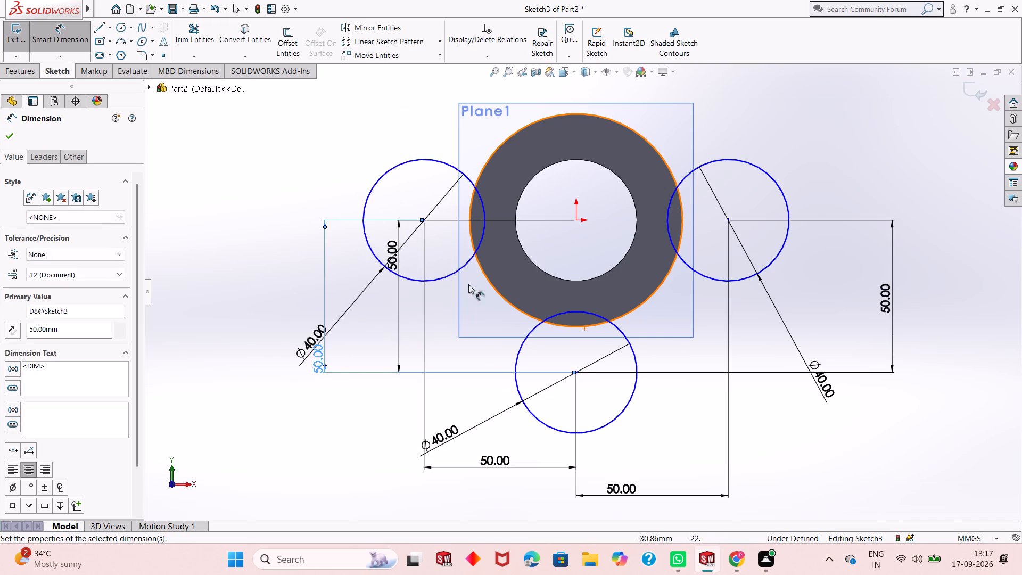
{"action": "left_click", "coordinate": [14, 132]}
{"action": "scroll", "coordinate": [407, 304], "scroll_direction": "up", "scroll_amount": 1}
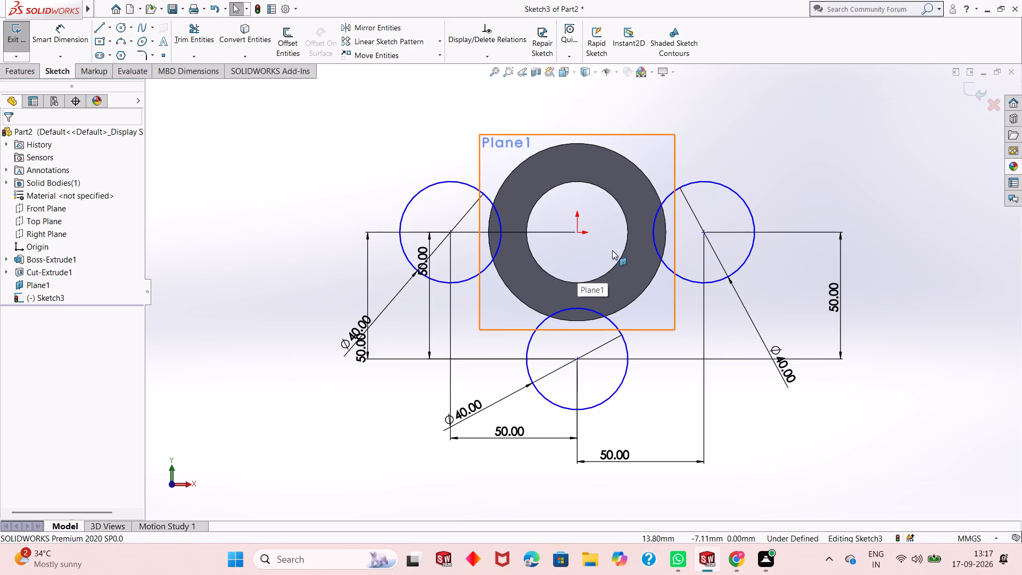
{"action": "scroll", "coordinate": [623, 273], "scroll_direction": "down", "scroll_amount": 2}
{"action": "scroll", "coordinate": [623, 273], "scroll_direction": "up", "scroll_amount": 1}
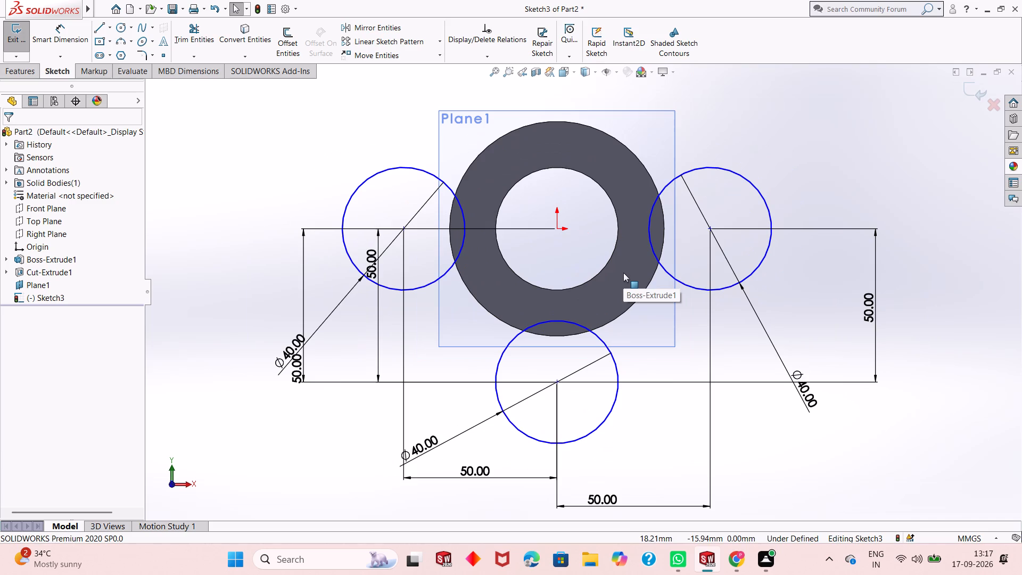
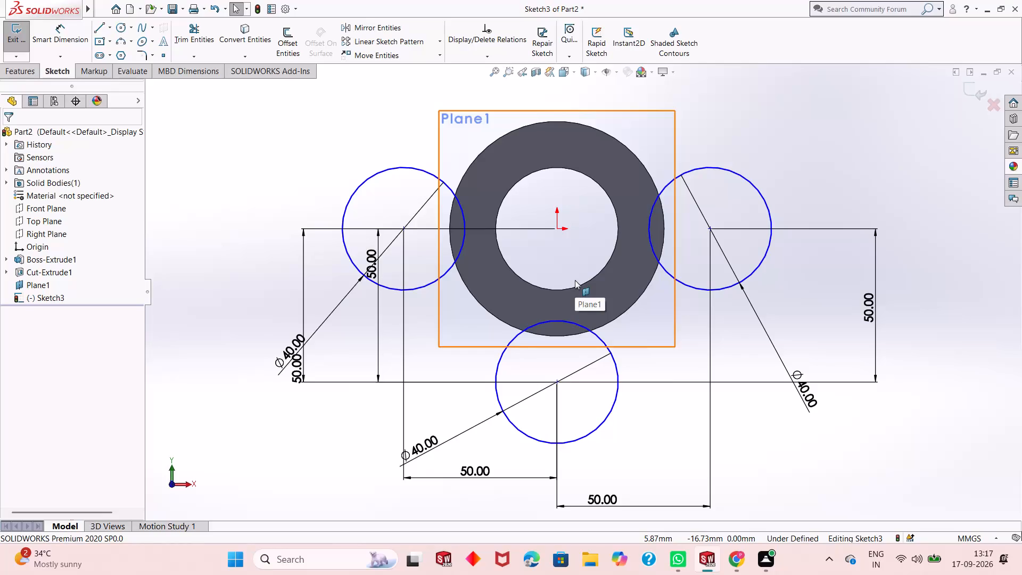
Sketch a horizontal line about 24 mm long from the top of the upper-left circle toward the ring.
{"action": "scroll", "coordinate": [575, 280], "scroll_direction": "down", "scroll_amount": 2}
{"action": "scroll", "coordinate": [575, 280], "scroll_direction": "up", "scroll_amount": 1}
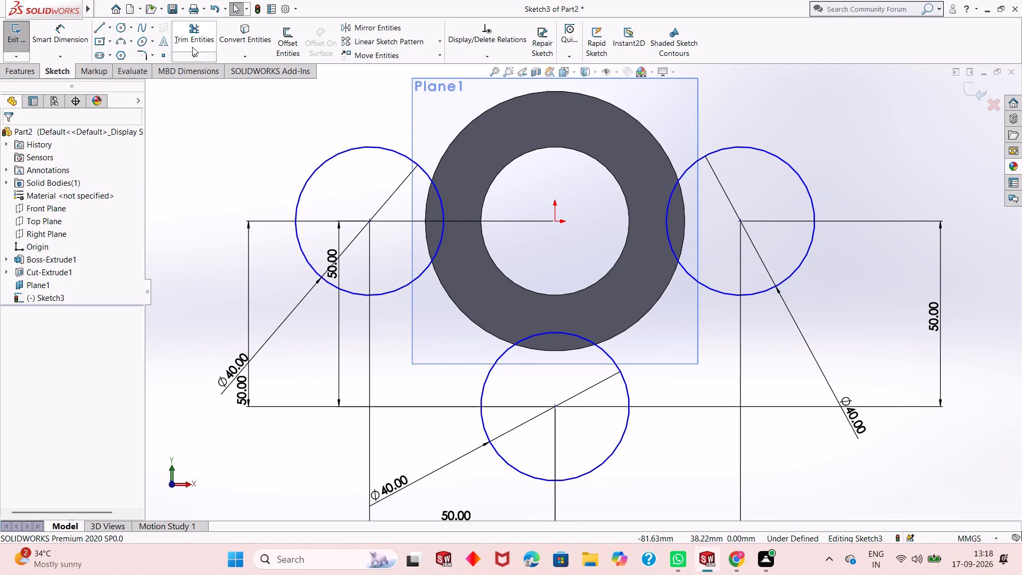
{"action": "left_click", "coordinate": [98, 26]}
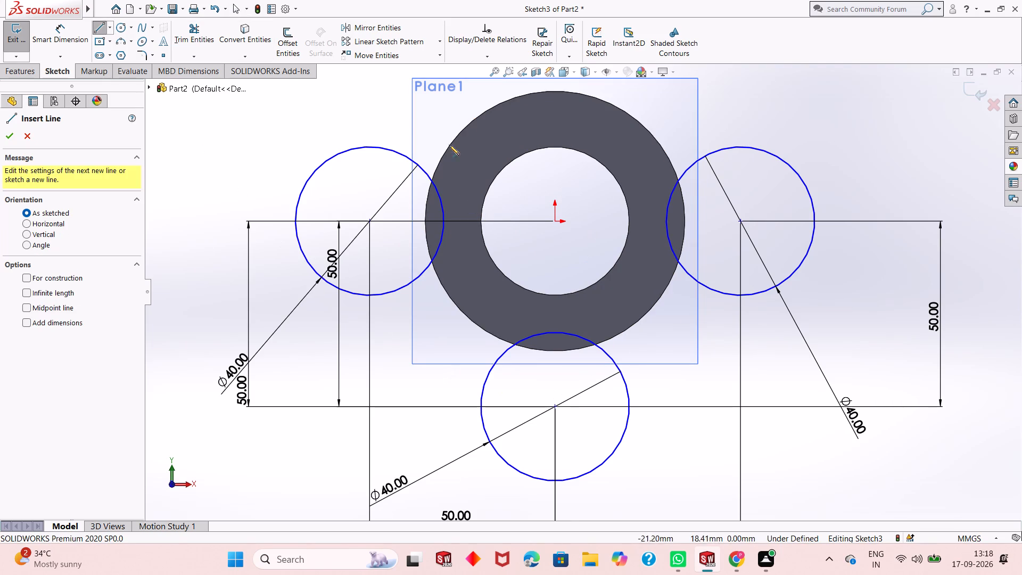
{"action": "left_click", "coordinate": [370, 147]}
{"action": "left_click", "coordinate": [459, 146]}
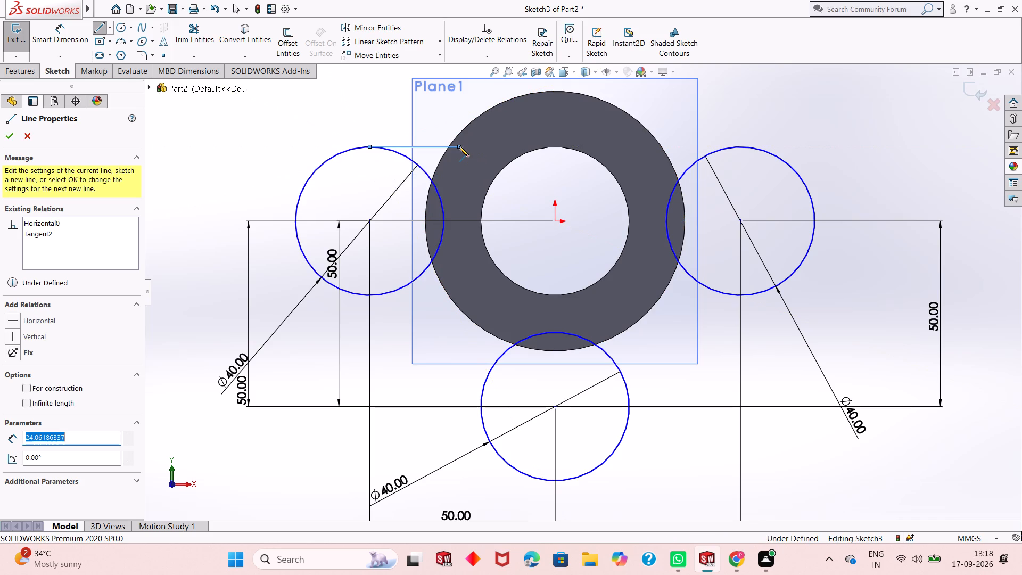
{"action": "key", "text": "grave"}
{"action": "key", "text": "Escape"}
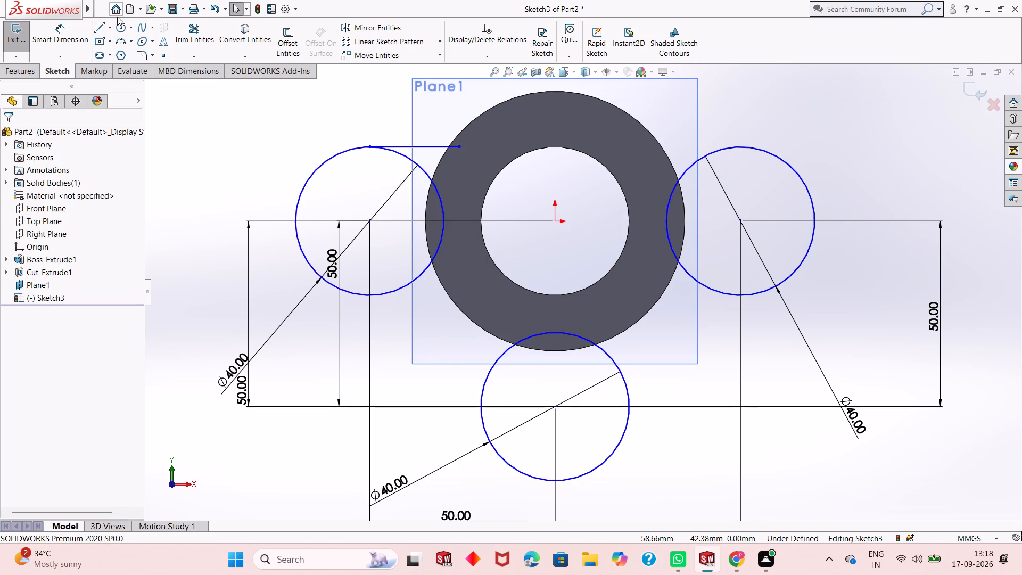
Sketch a horizontal line about 24 mm long from the top of the upper-right circle toward the ring.
{"action": "left_click", "coordinate": [99, 23]}
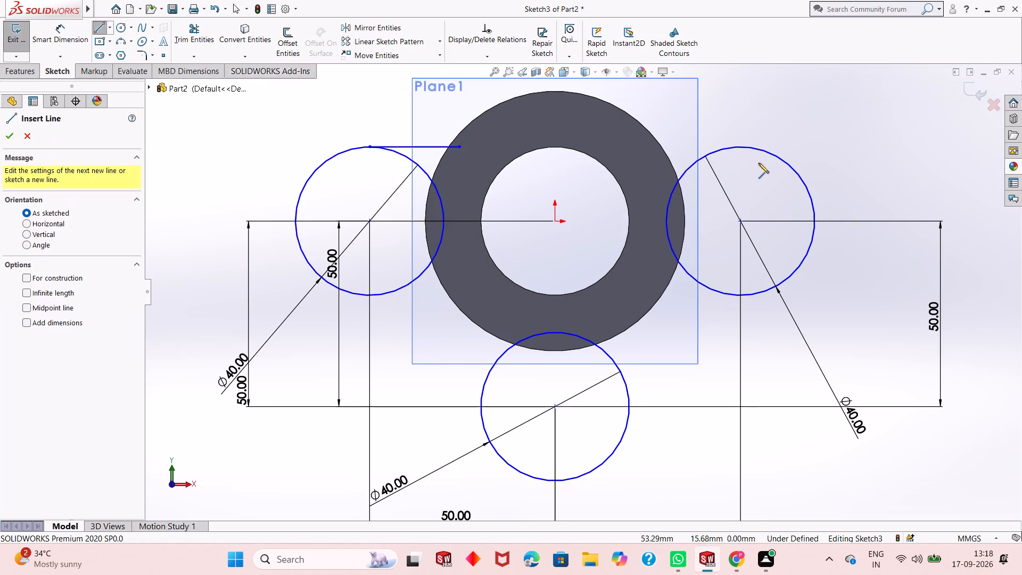
{"action": "left_click", "coordinate": [741, 146]}
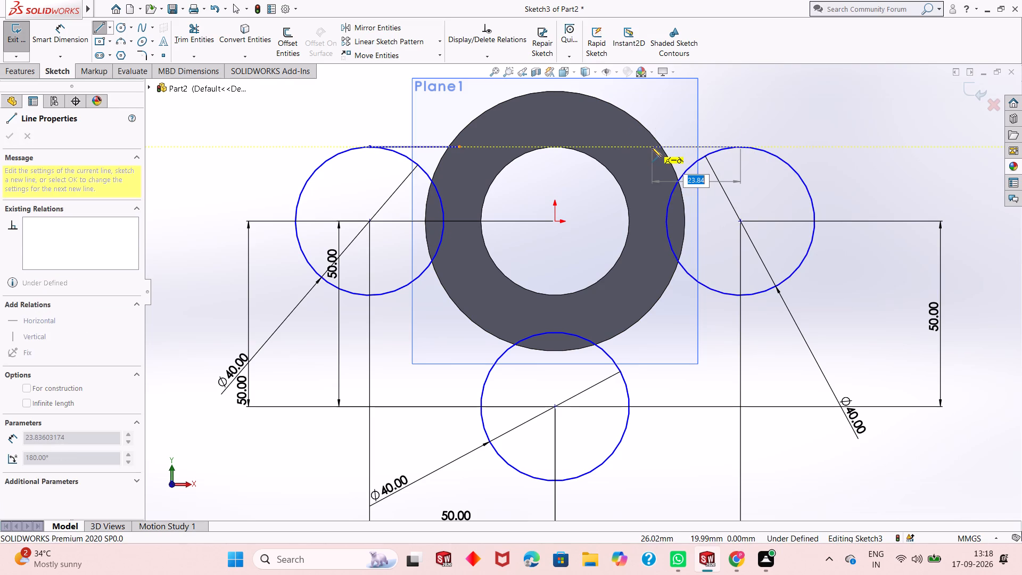
{"action": "left_click", "coordinate": [652, 147]}
{"action": "key", "text": "Escape"}
{"action": "key", "text": "Escape"}
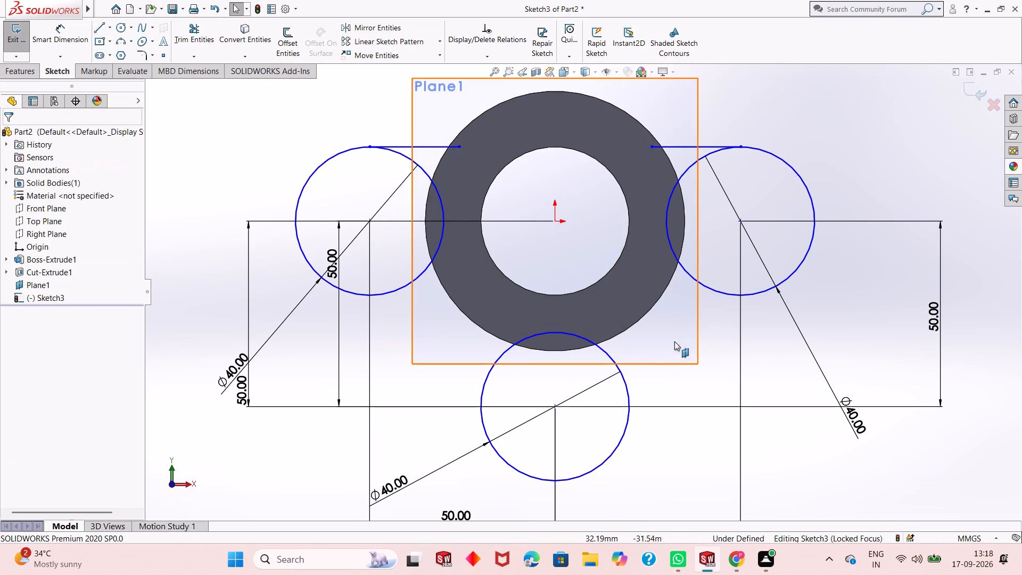
Sketch a slanted line about 71.5 mm long joining the outer sides of the upper-right circle and the lower circle.
{"action": "scroll", "coordinate": [647, 368], "scroll_direction": "up", "scroll_amount": 2}
{"action": "scroll", "coordinate": [636, 368], "scroll_direction": "down", "scroll_amount": 2}
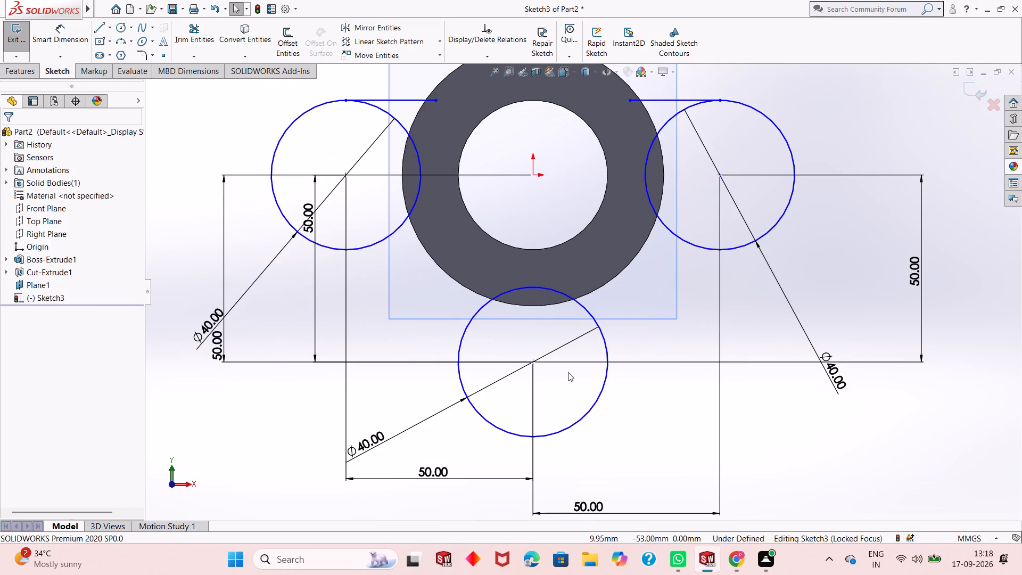
{"action": "scroll", "coordinate": [568, 372], "scroll_direction": "up", "scroll_amount": 2}
{"action": "scroll", "coordinate": [568, 372], "scroll_direction": "down", "scroll_amount": 2}
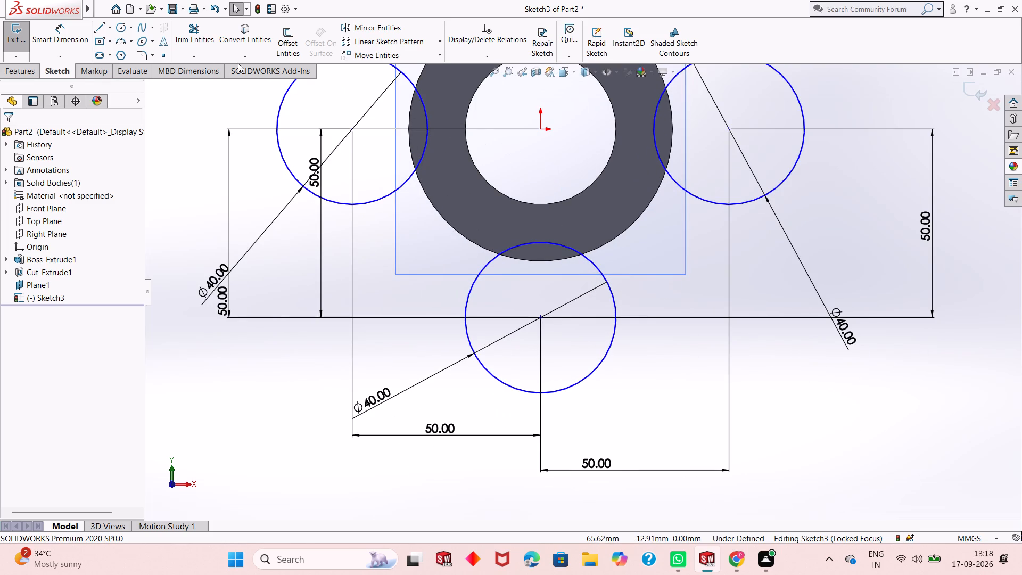
{"action": "left_click", "coordinate": [101, 27]}
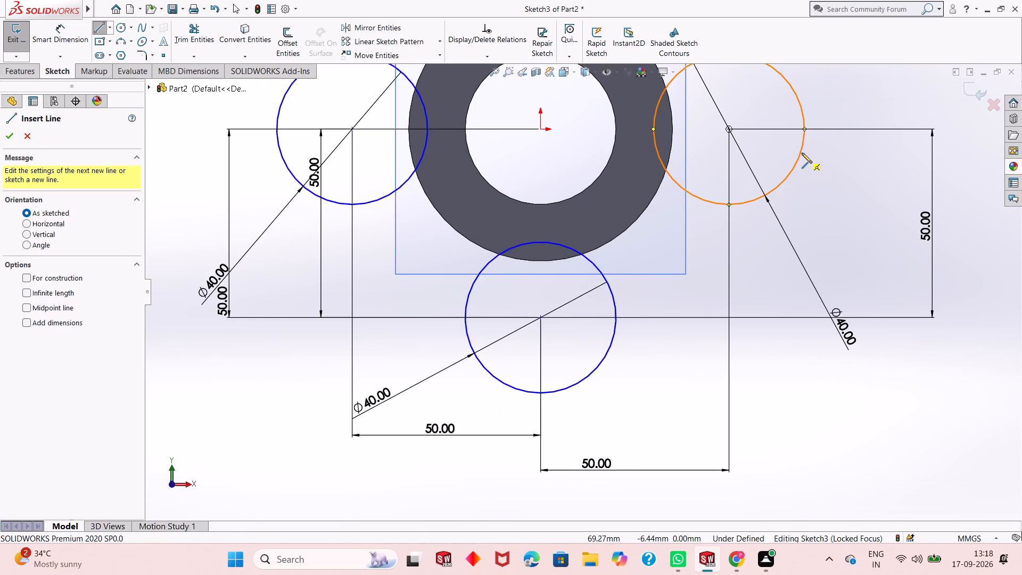
{"action": "left_click", "coordinate": [802, 149]}
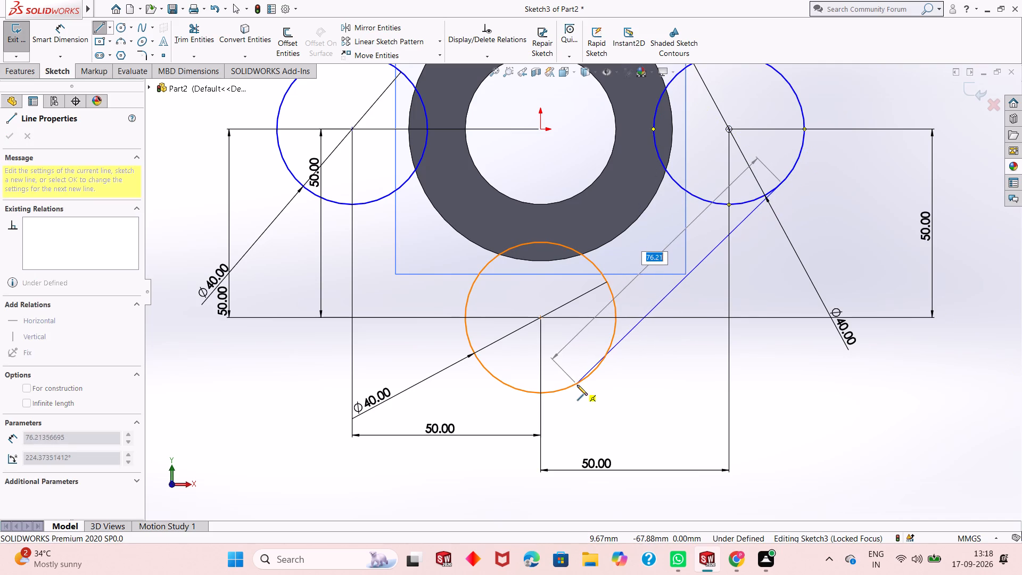
{"action": "left_click", "coordinate": [593, 374]}
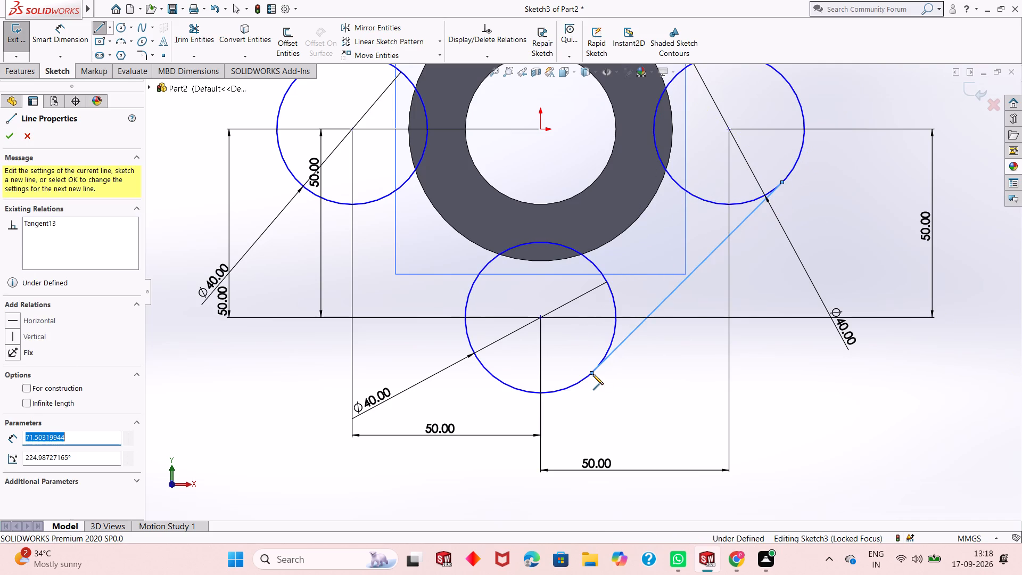
{"action": "key", "text": "Escape"}
{"action": "key", "text": "Escape"}
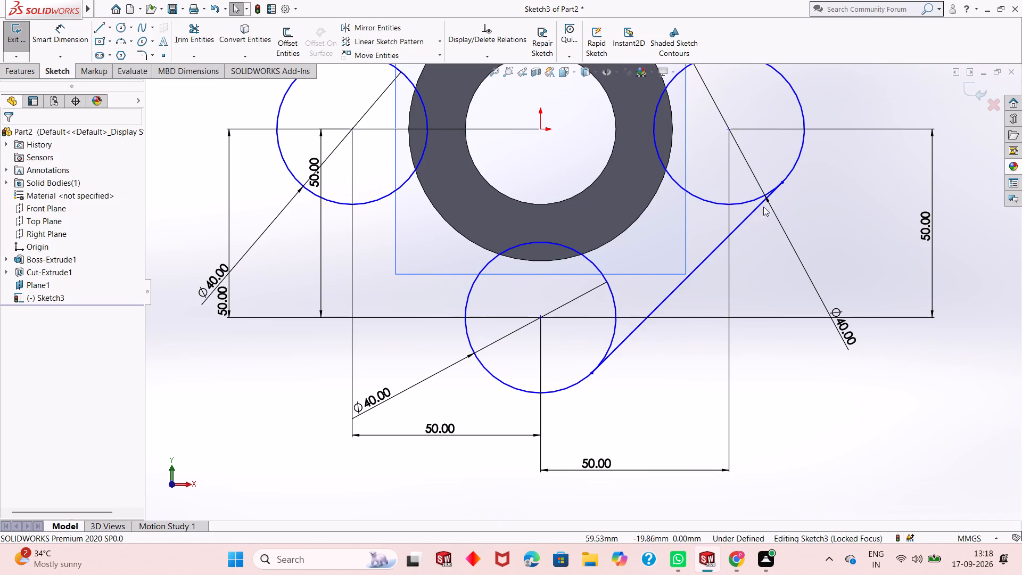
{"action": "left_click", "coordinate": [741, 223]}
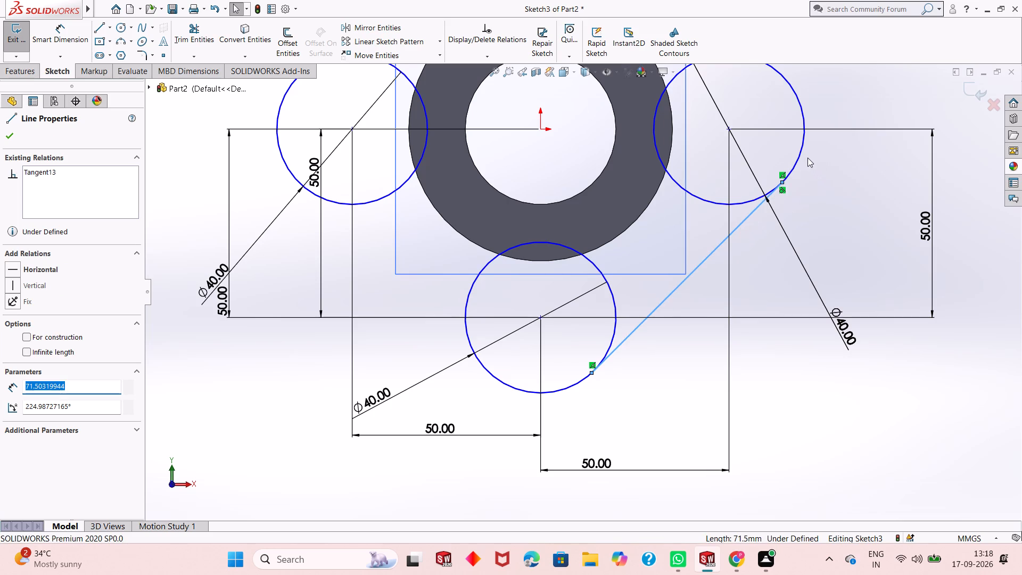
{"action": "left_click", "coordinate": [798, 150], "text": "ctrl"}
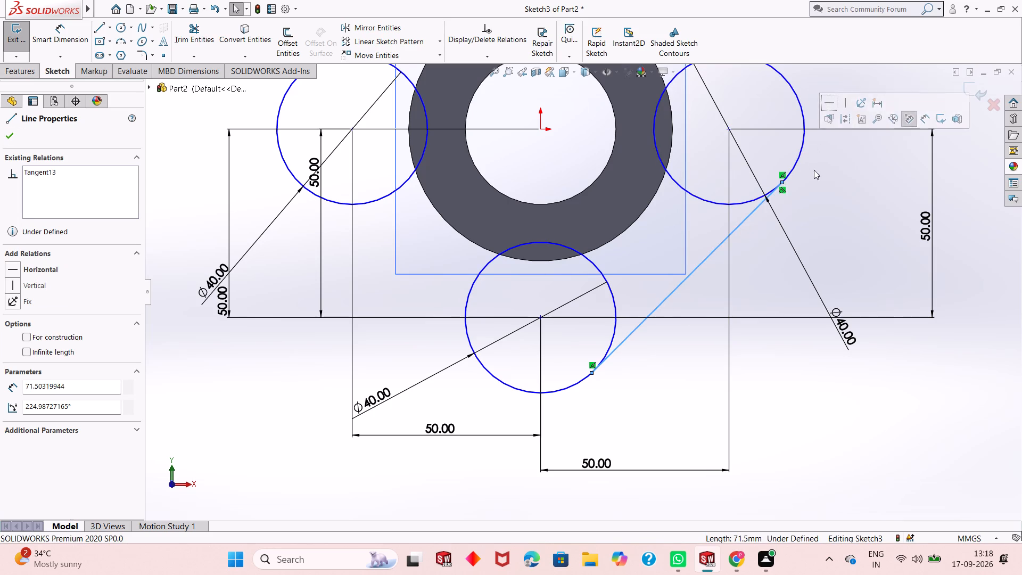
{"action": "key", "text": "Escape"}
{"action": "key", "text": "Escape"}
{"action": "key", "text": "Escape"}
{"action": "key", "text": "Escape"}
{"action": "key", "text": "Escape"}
Add tangent relations between the right slanted line and both the upper-right circle and the lower circle.
{"action": "left_click", "coordinate": [747, 219]}
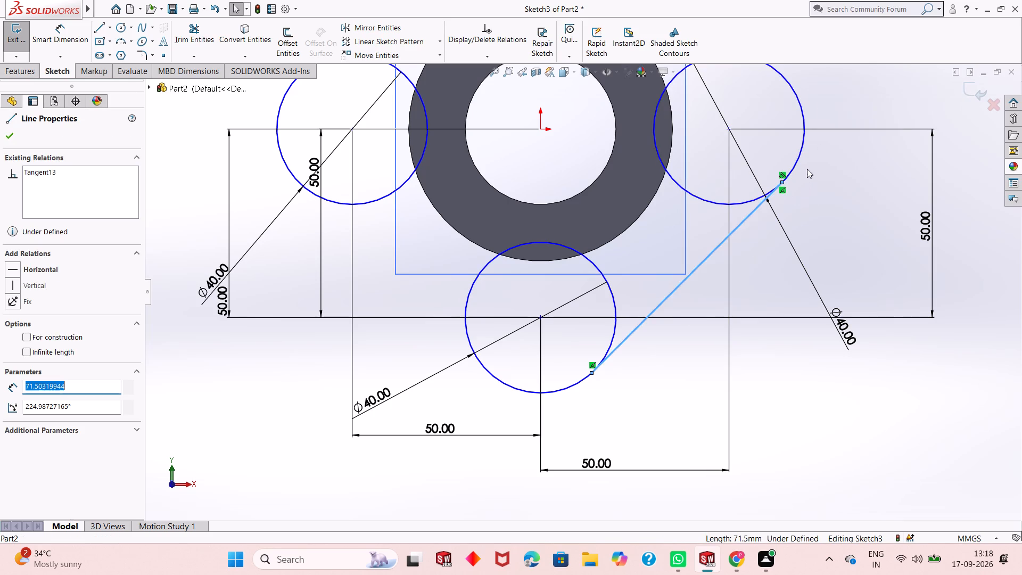
{"action": "left_click", "coordinate": [799, 157], "text": "ctrl"}
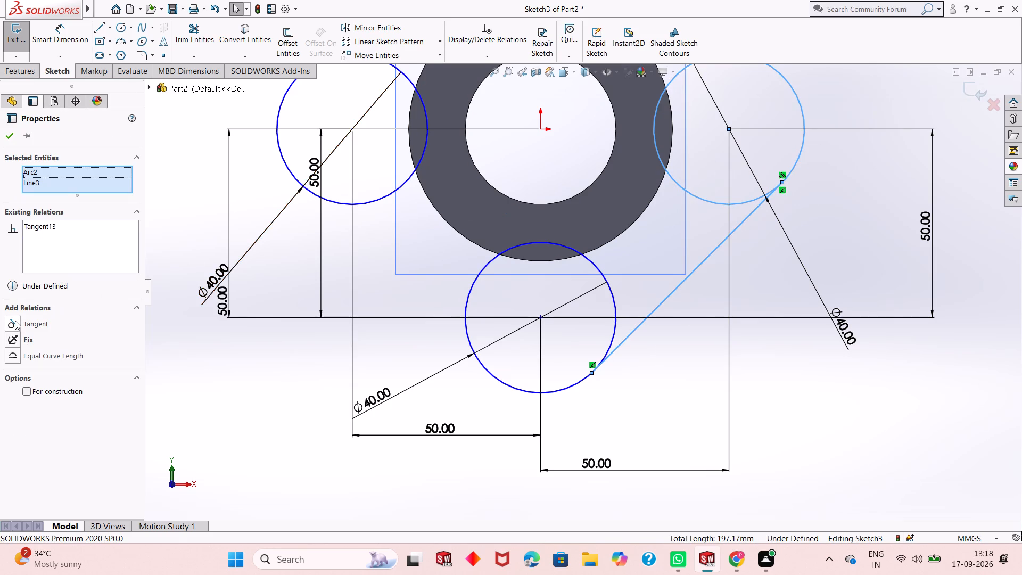
{"action": "left_click", "coordinate": [14, 321]}
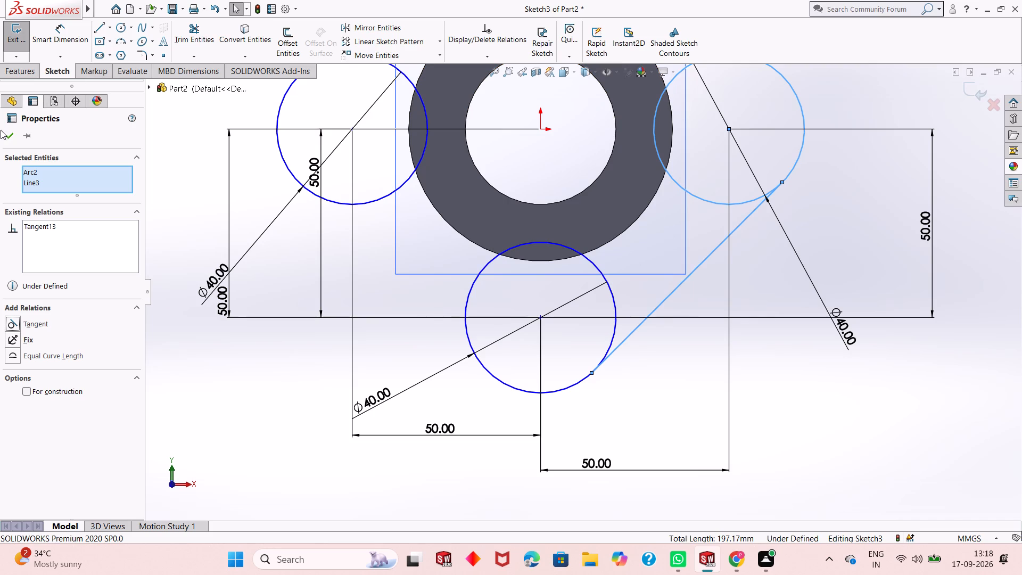
{"action": "left_click", "coordinate": [3, 135]}
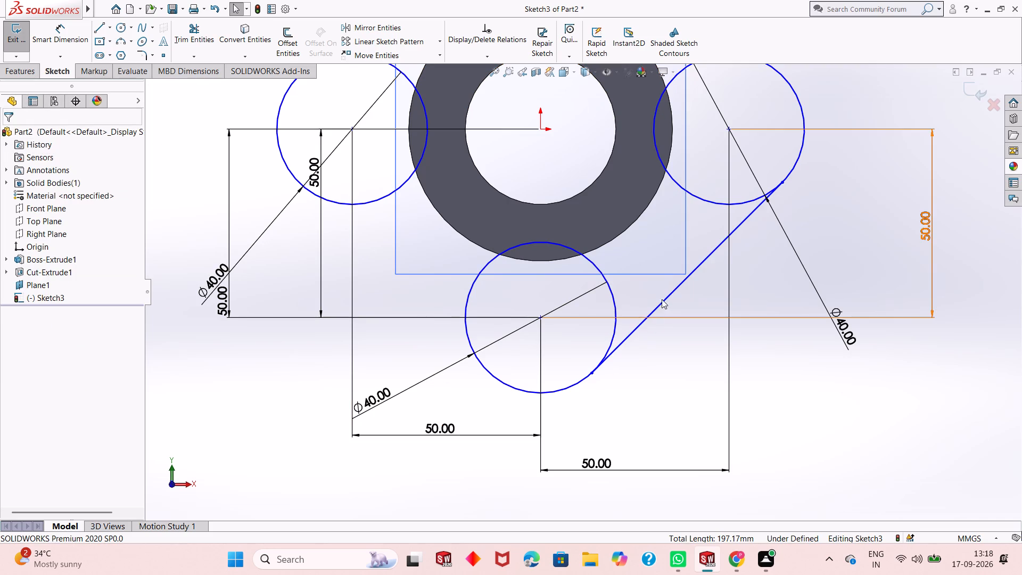
{"action": "left_click", "coordinate": [670, 294]}
{"action": "left_click", "coordinate": [570, 384], "text": "ctrl"}
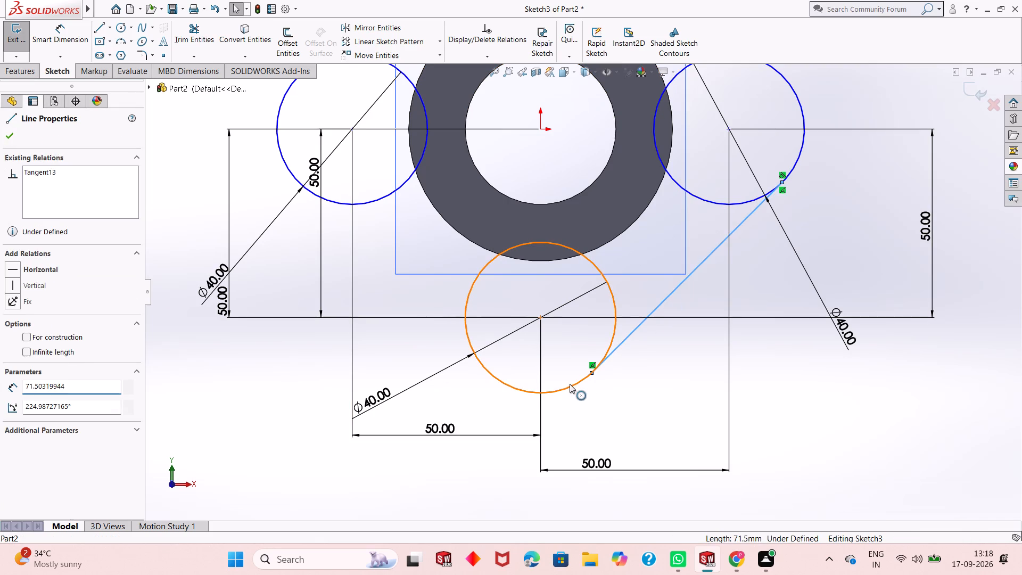
{"action": "left_click", "coordinate": [13, 323]}
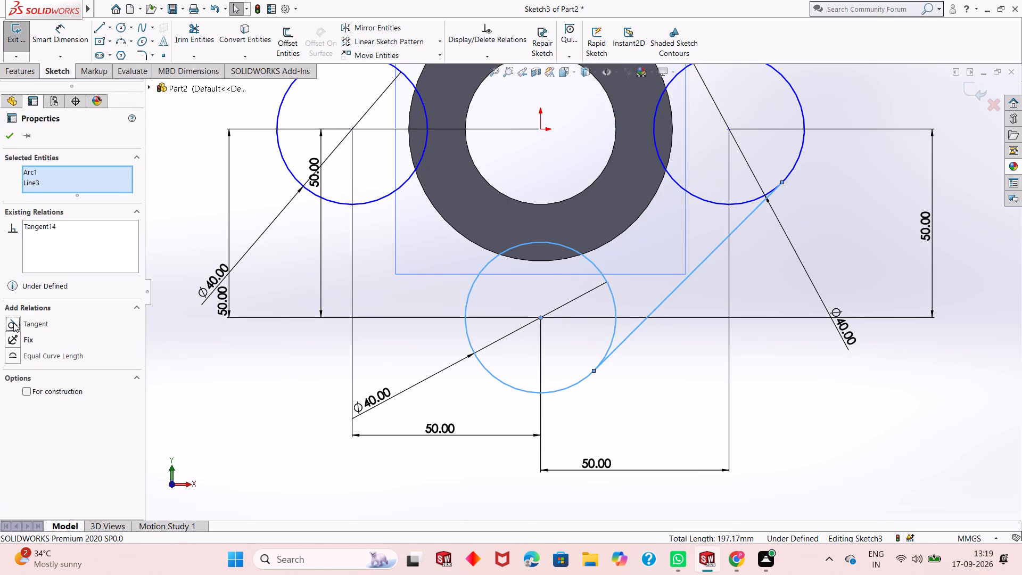
{"action": "left_click", "coordinate": [13, 137]}
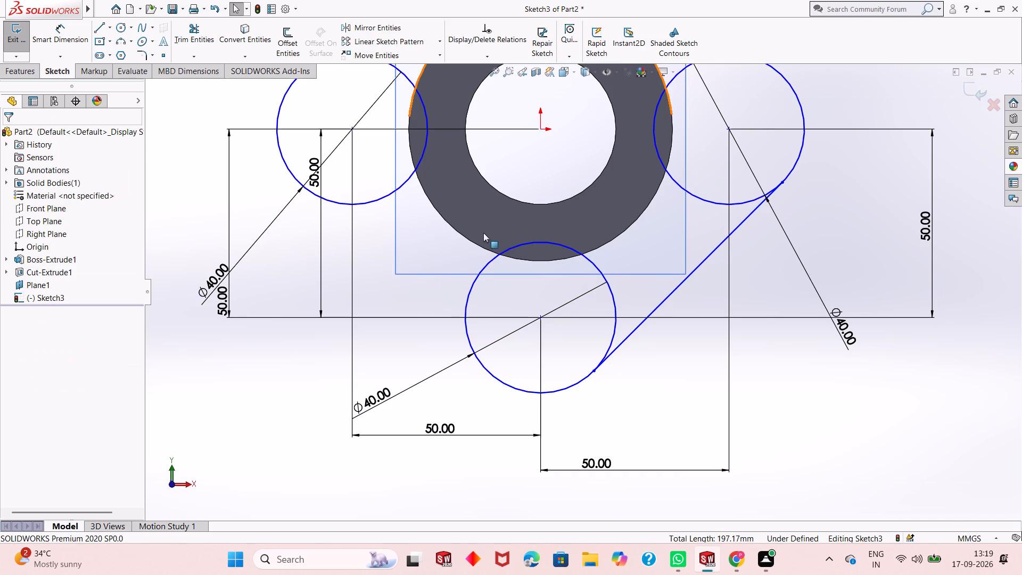
Sketch a slanted line about 71 mm long joining the outer sides of the upper-left circle and the lower circle.
{"action": "left_click", "coordinate": [100, 26]}
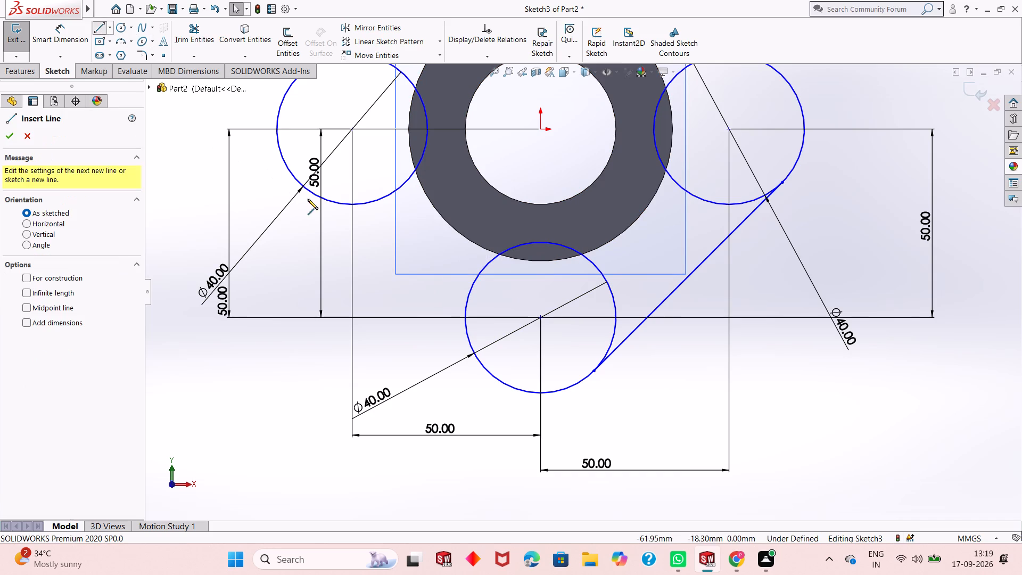
{"action": "left_click", "coordinate": [280, 153]}
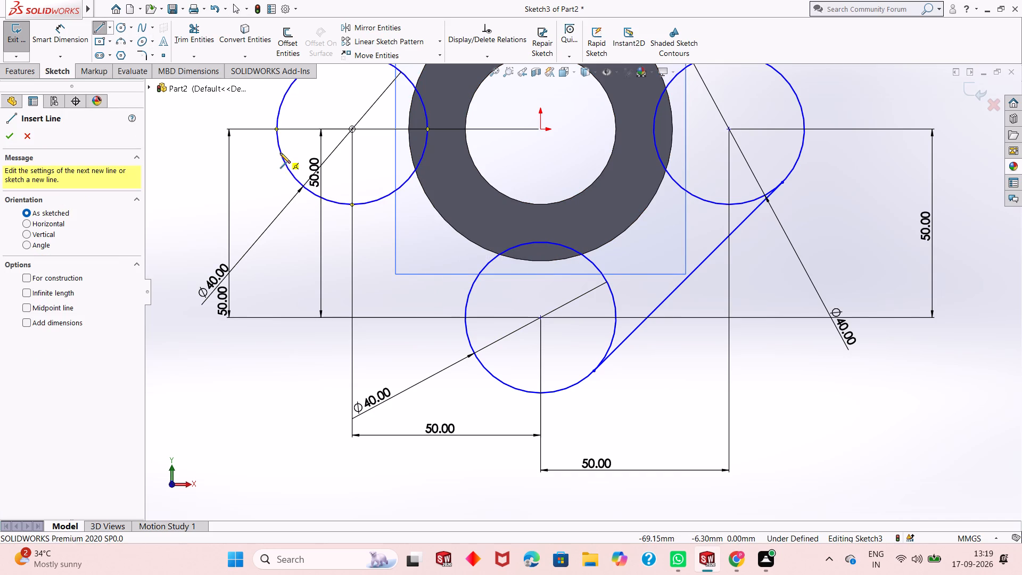
{"action": "left_click", "coordinate": [481, 366]}
{"action": "key", "text": "Escape"}
{"action": "key", "text": "Escape"}
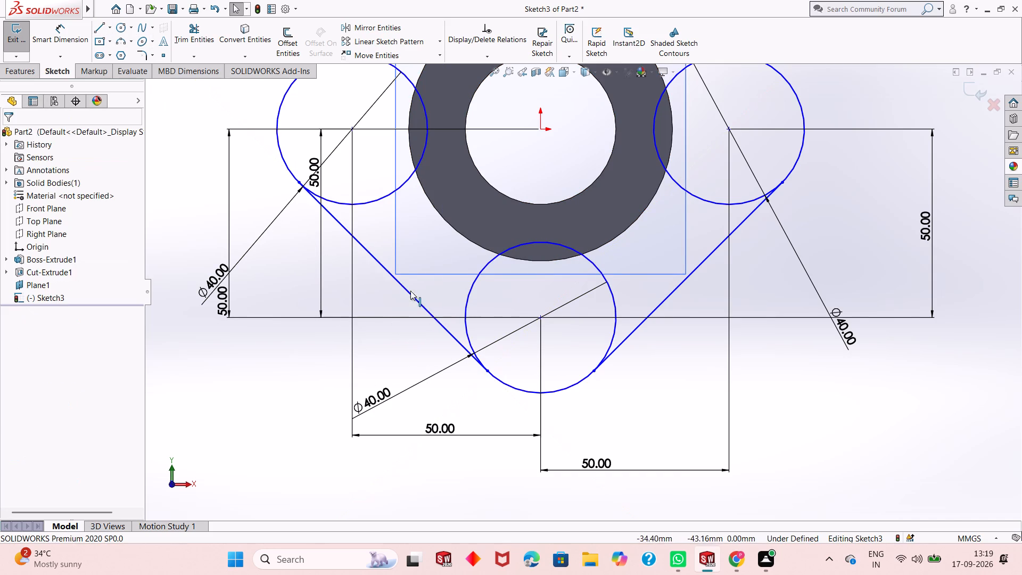
{"action": "key", "text": "Escape"}
Add tangent relations between the left slanted line and both the upper-left circle and the lower circle.
{"action": "left_click", "coordinate": [401, 280]}
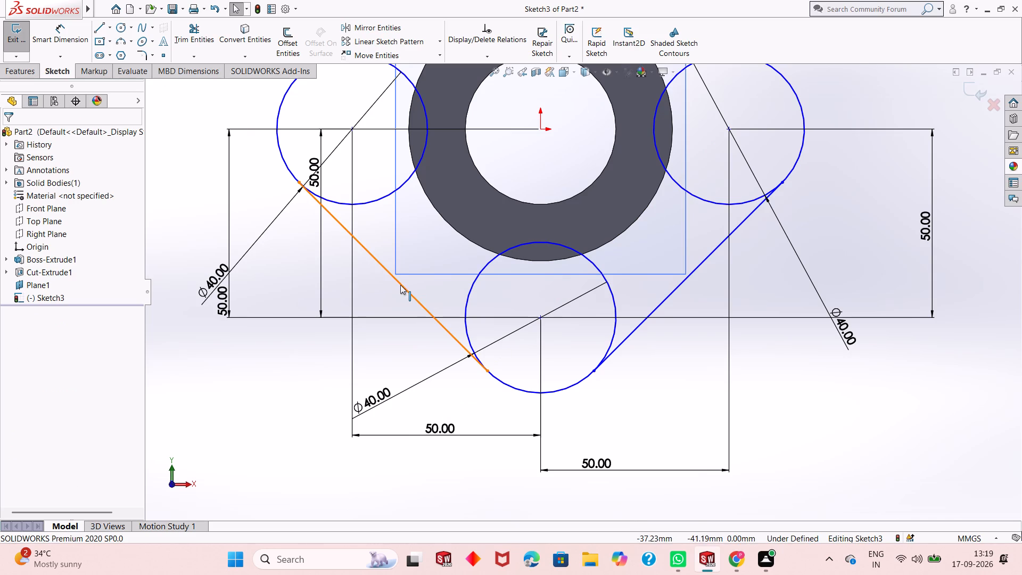
{"action": "left_click", "coordinate": [400, 285]}
{"action": "left_click", "coordinate": [371, 201], "text": "ctrl"}
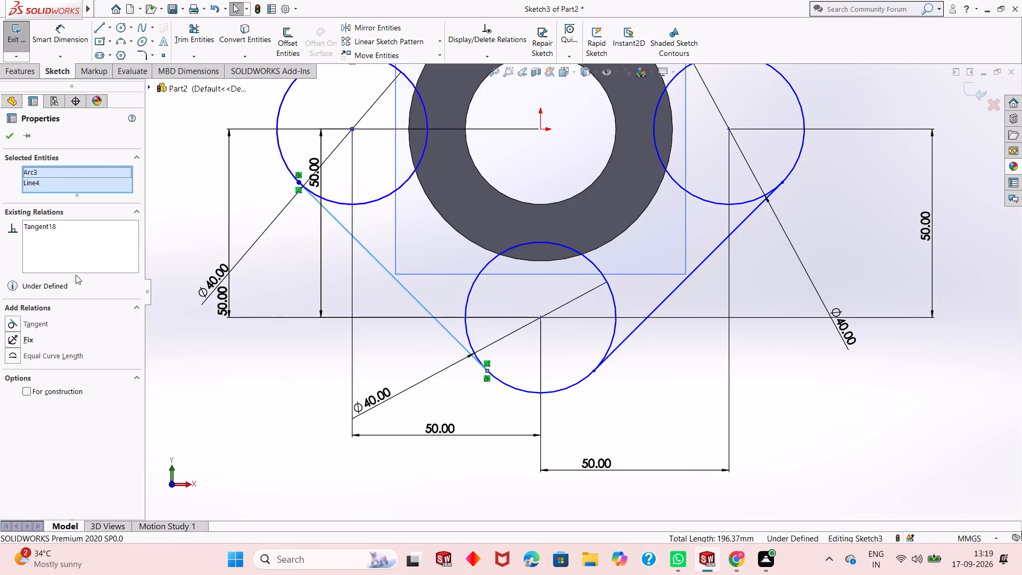
{"action": "left_click", "coordinate": [7, 324]}
{"action": "left_click", "coordinate": [11, 137]}
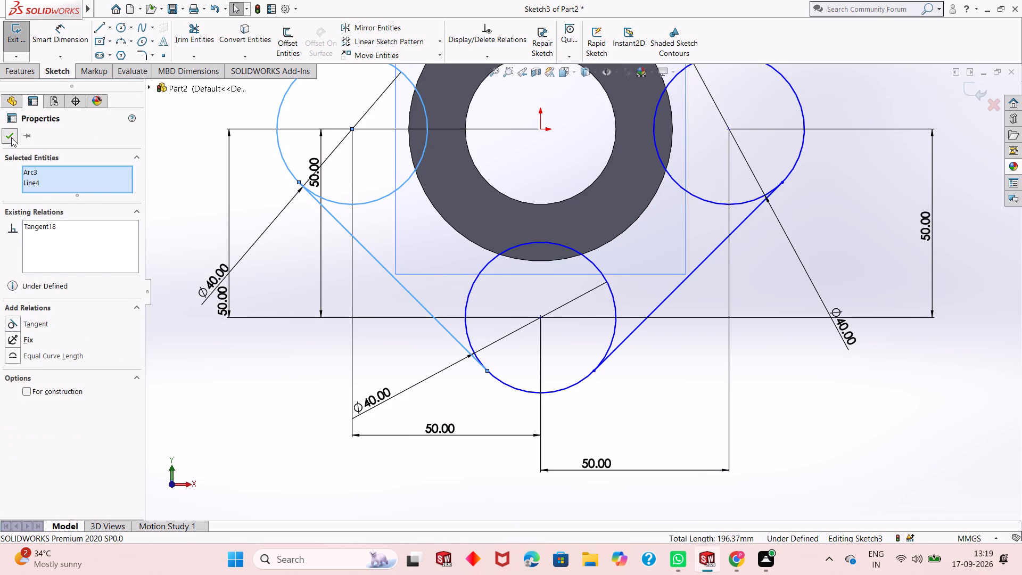
{"action": "left_click", "coordinate": [375, 260]}
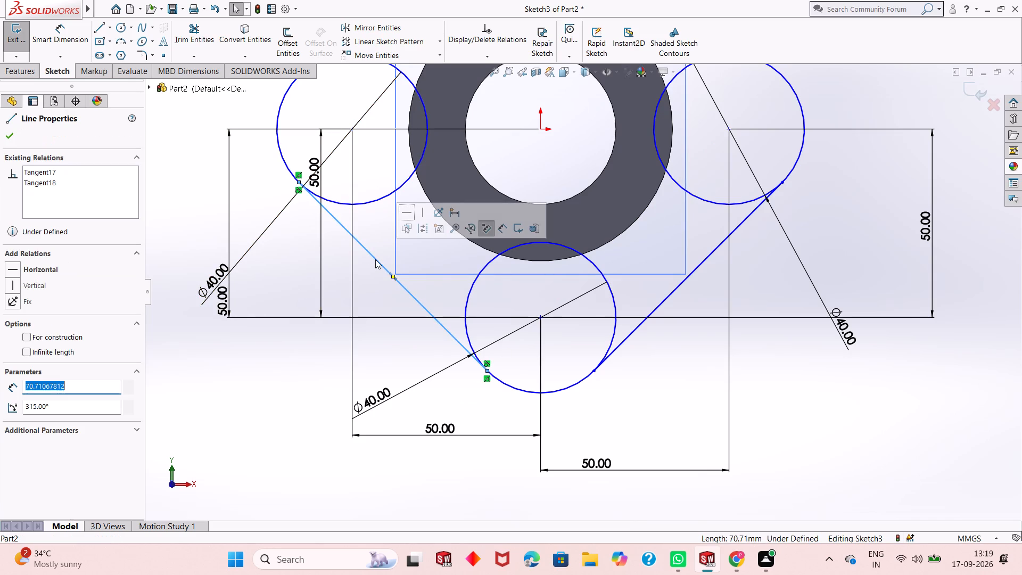
{"action": "left_click", "coordinate": [518, 390], "text": "ctrl"}
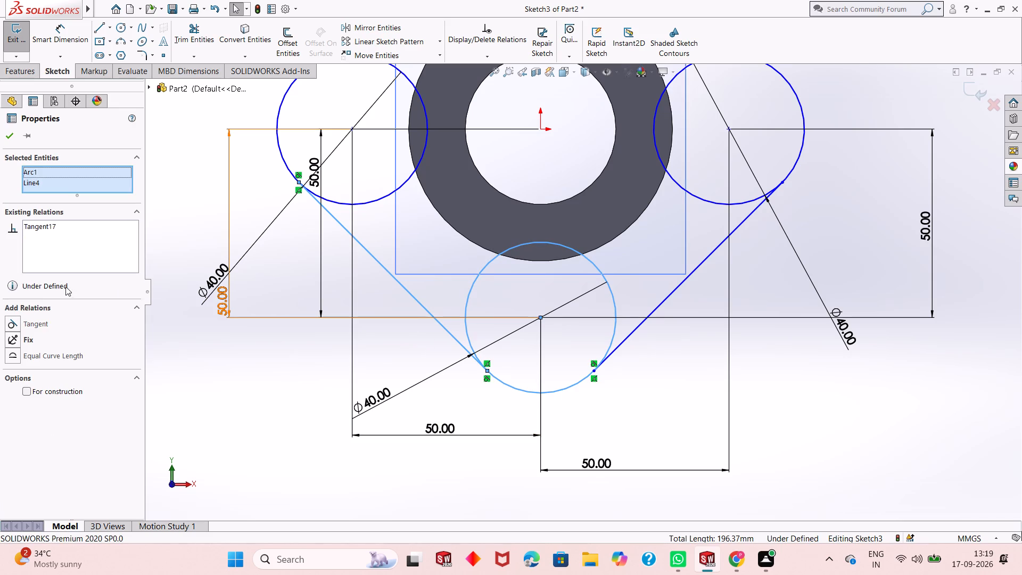
{"action": "left_click", "coordinate": [10, 321]}
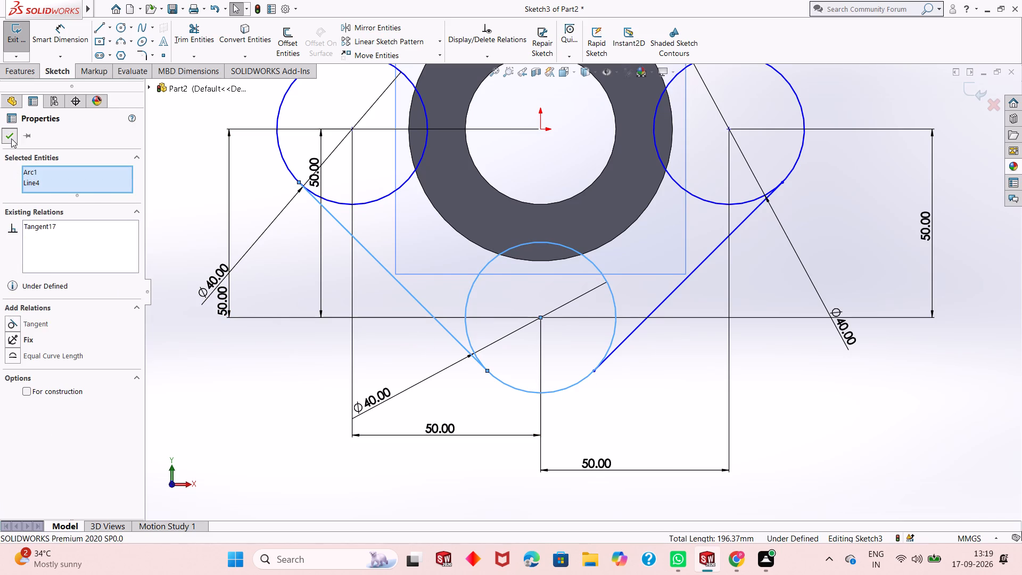
{"action": "left_click", "coordinate": [11, 138]}
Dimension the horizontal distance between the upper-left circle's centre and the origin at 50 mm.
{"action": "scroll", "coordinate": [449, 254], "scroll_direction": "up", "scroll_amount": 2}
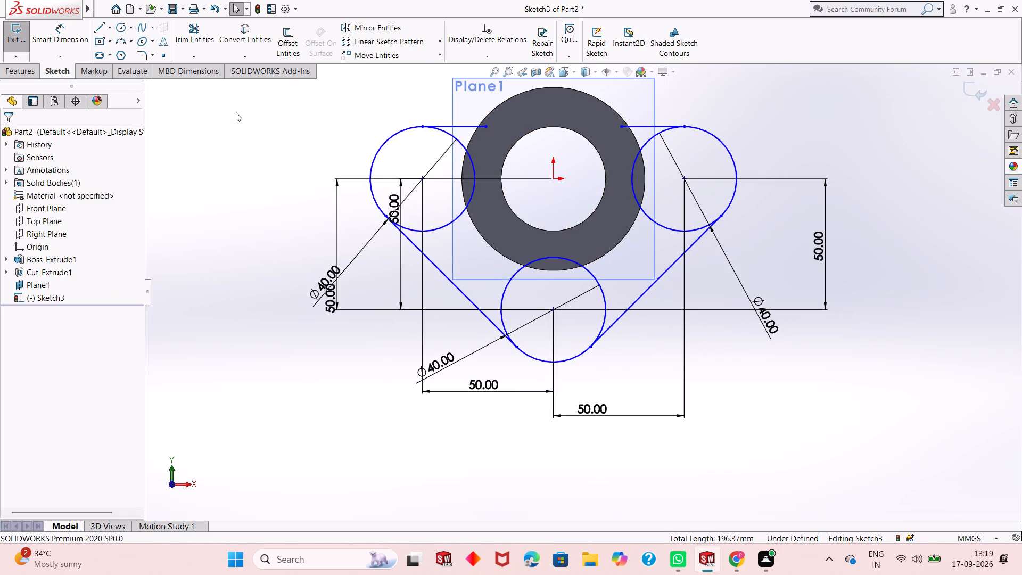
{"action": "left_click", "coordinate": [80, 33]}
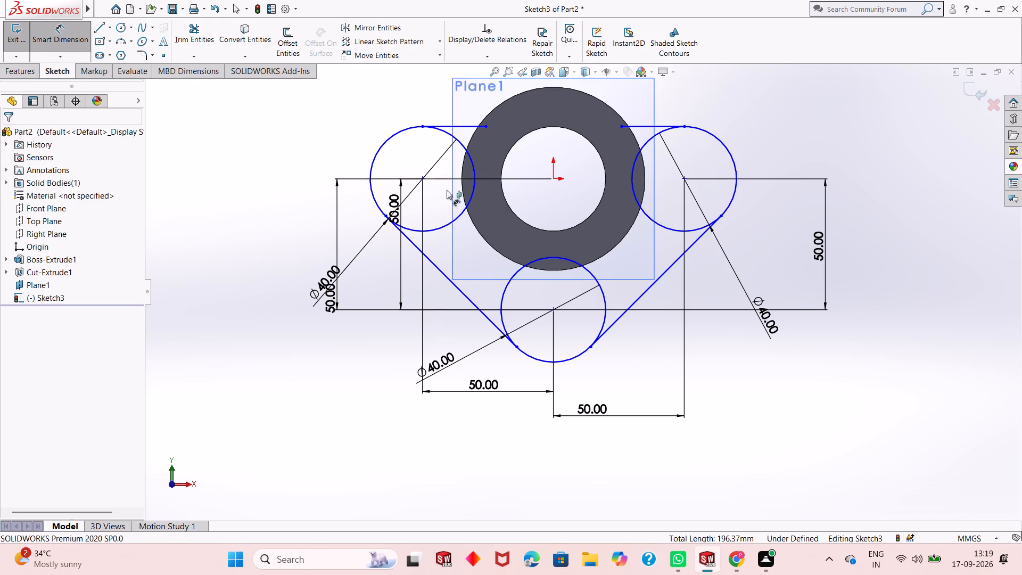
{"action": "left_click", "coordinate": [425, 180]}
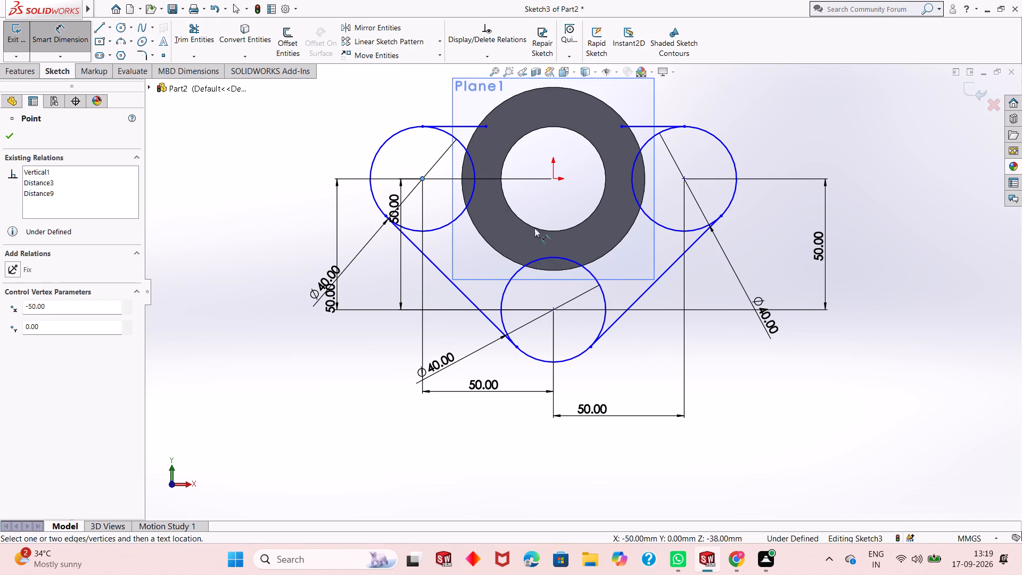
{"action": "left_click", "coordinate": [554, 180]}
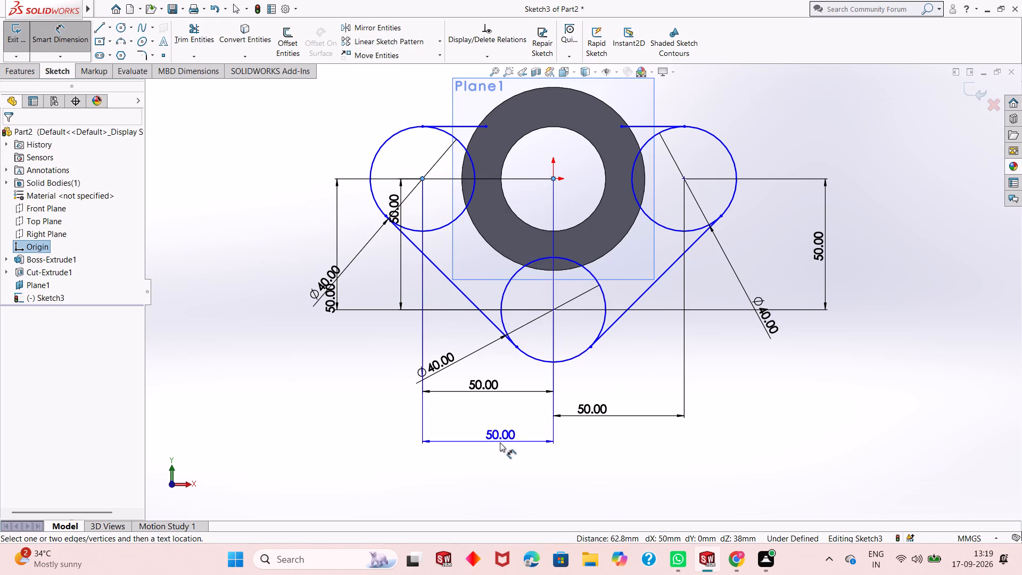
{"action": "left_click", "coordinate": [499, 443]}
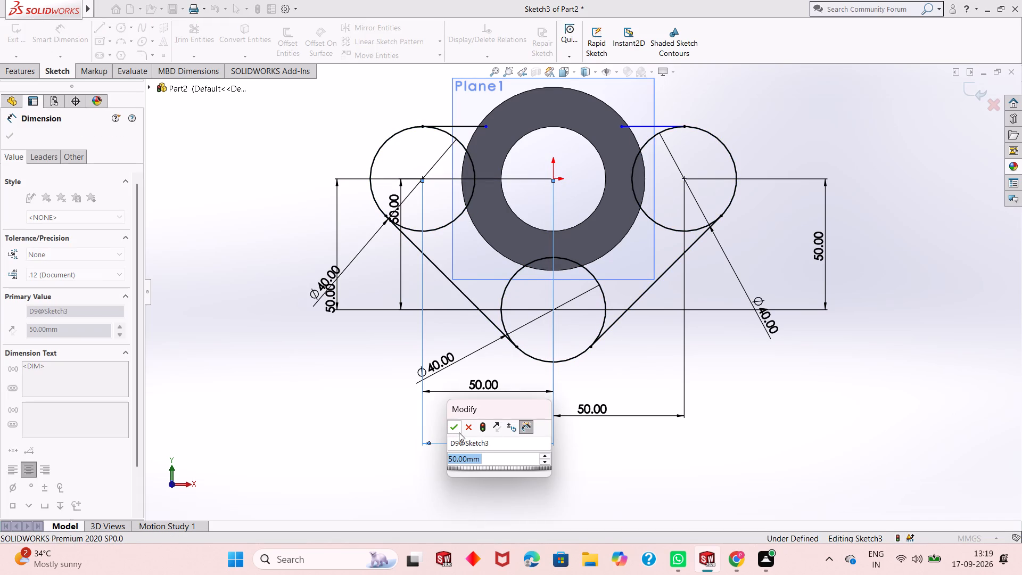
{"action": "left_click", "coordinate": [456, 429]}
Delete the short horizontal line starting at the top of the upper-right circle.
{"action": "scroll", "coordinate": [558, 157], "scroll_direction": "down", "scroll_amount": 1}
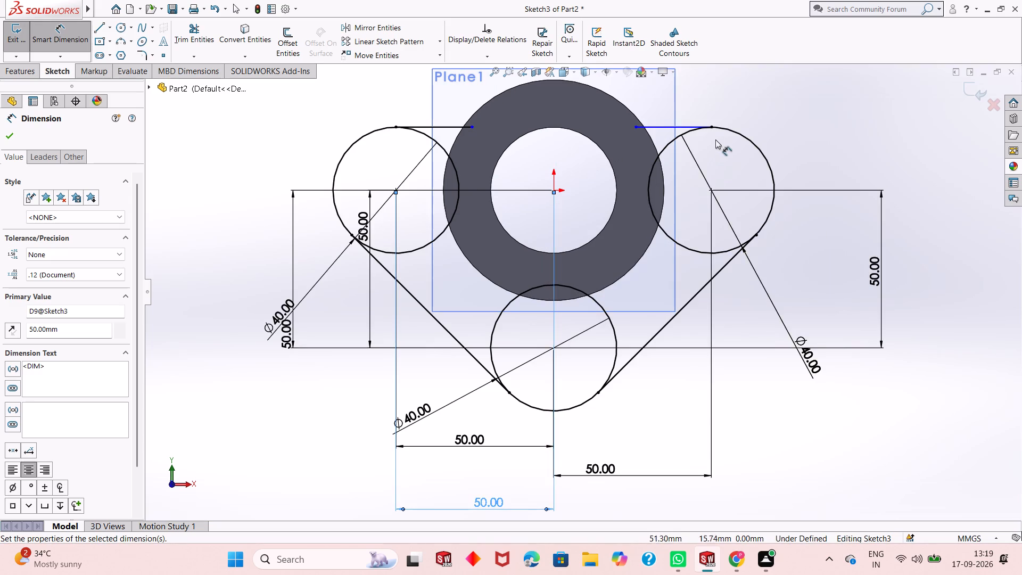
{"action": "scroll", "coordinate": [706, 126], "scroll_direction": "down", "scroll_amount": 1}
{"action": "left_click", "coordinate": [650, 137]}
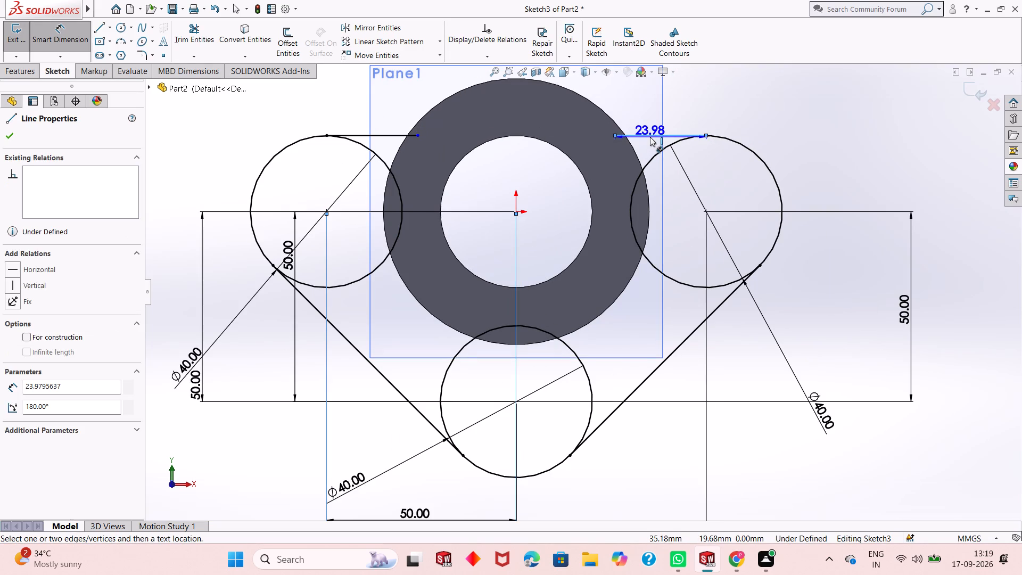
{"action": "key", "text": "Delete"}
{"action": "key", "text": "Escape"}
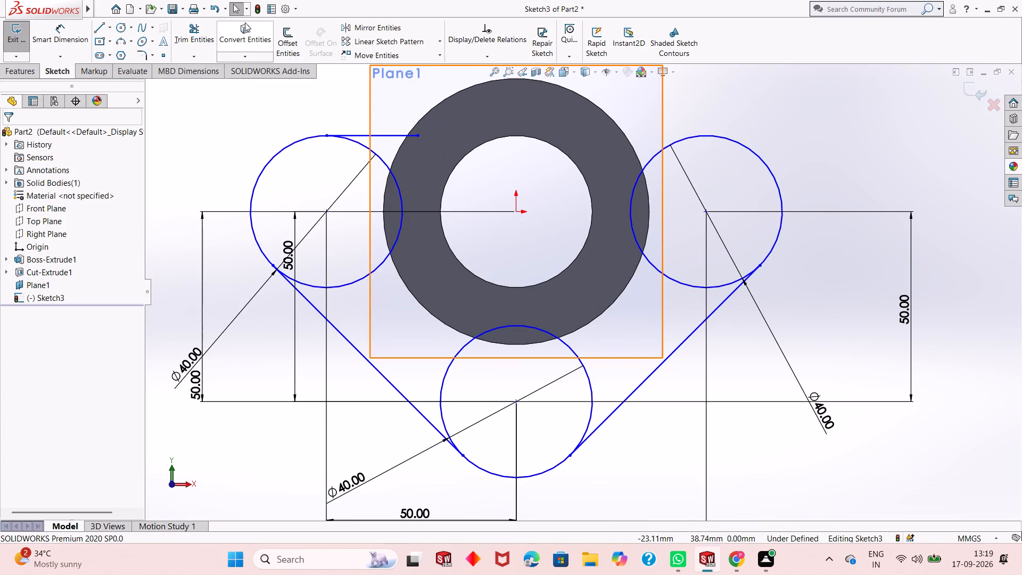
{"action": "key", "text": "Escape"}
{"action": "key", "text": "Escape"}
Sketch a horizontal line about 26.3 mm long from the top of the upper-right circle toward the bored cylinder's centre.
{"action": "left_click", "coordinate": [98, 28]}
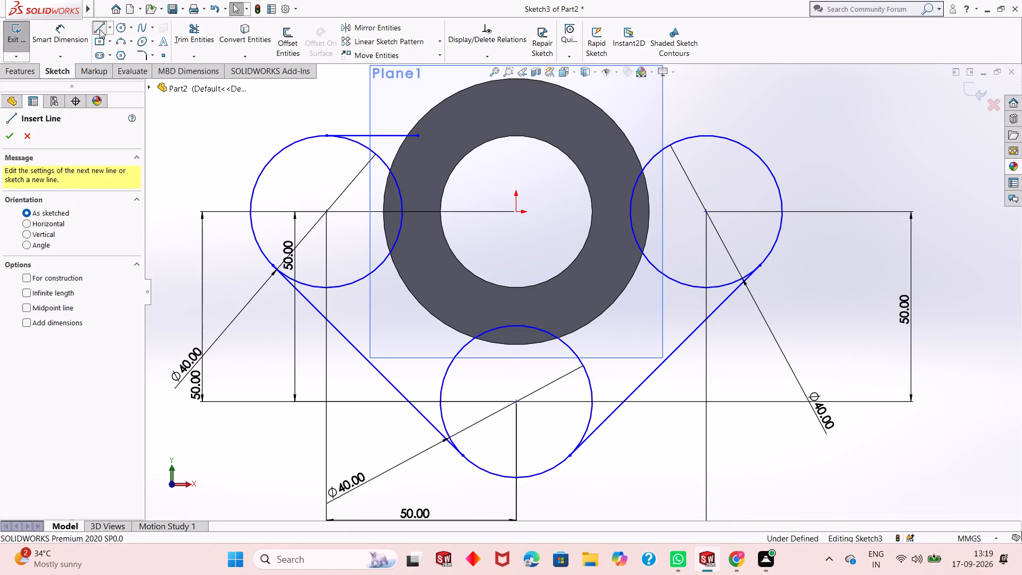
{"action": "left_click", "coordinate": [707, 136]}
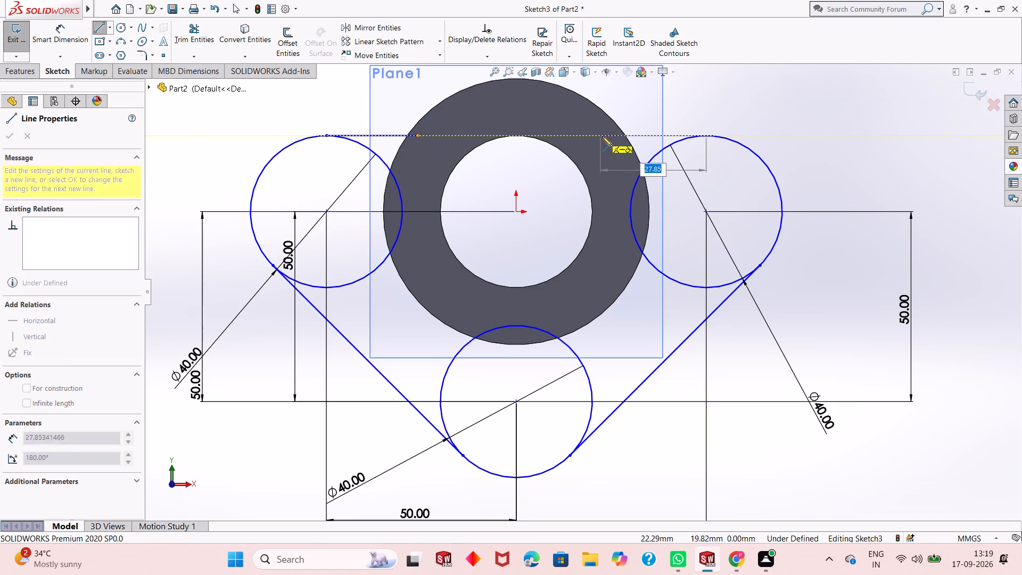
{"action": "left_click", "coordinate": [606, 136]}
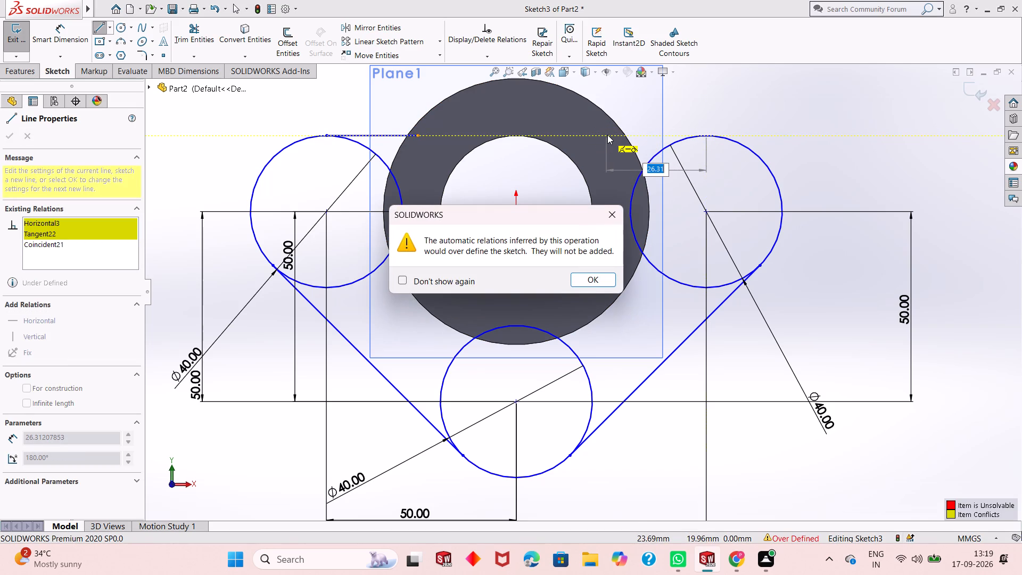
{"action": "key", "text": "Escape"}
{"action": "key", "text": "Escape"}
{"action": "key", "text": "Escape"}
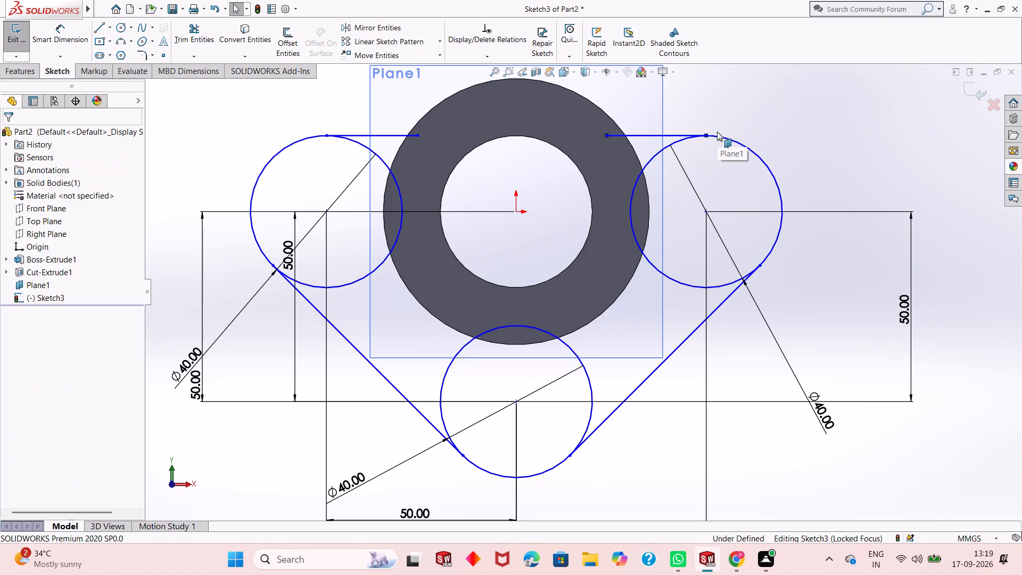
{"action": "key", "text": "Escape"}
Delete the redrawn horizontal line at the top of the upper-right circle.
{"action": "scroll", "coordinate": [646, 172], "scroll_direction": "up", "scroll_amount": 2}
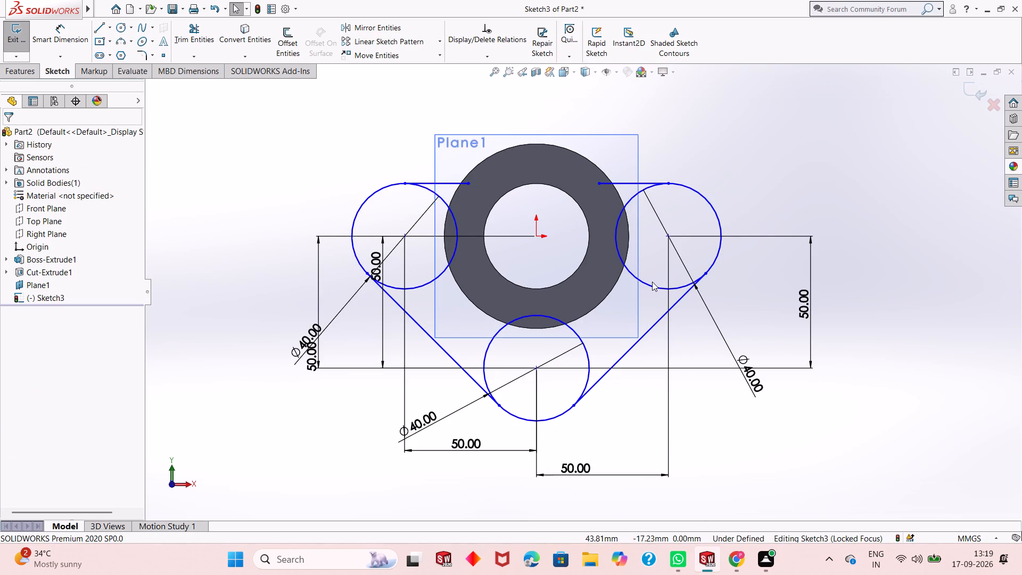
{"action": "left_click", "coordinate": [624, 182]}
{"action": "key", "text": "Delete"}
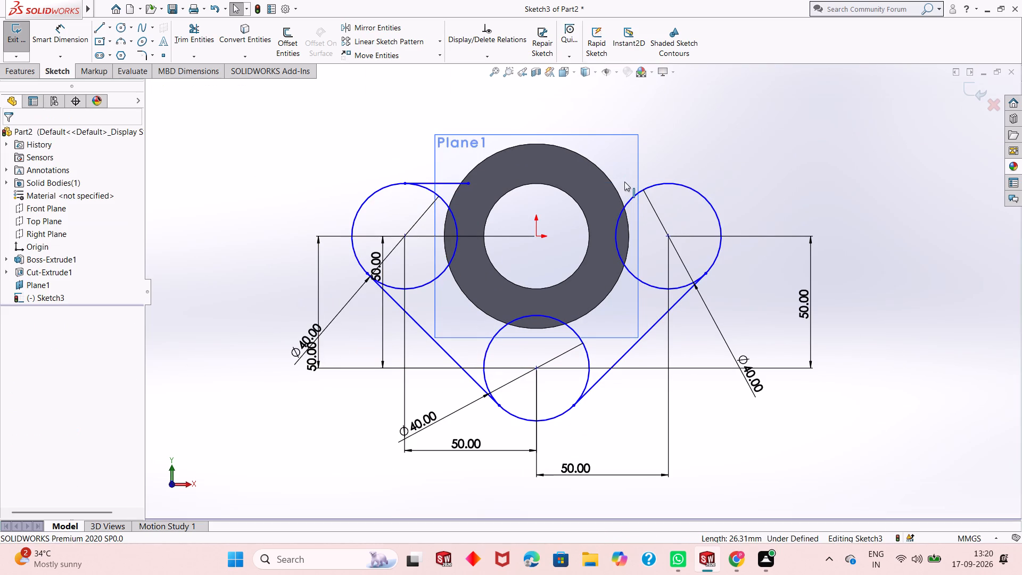
Sketch a 30 mm horizontal line from the top of the upper-right circle toward the bored cylinder's centre.
{"action": "left_click", "coordinate": [98, 29]}
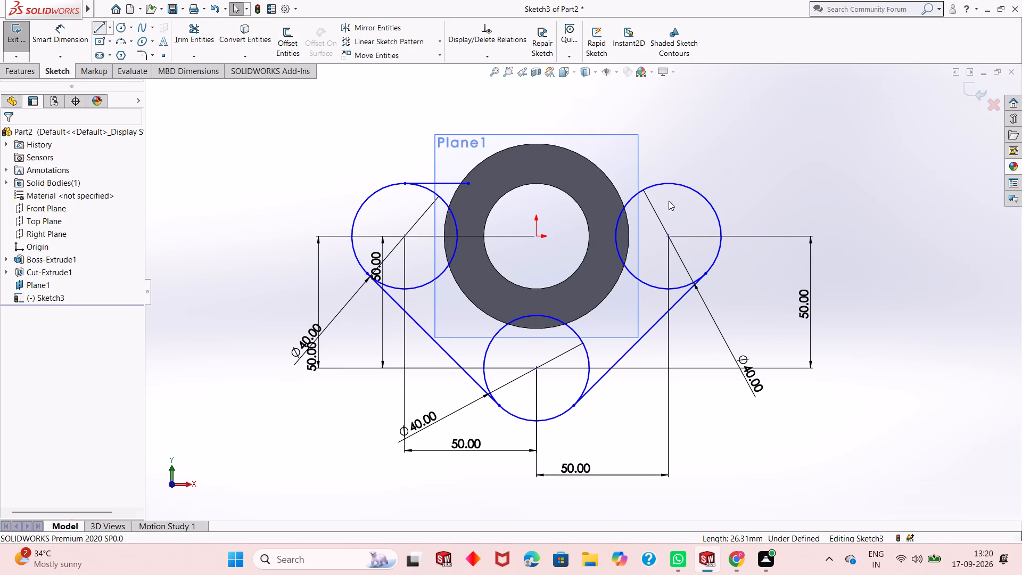
{"action": "left_click", "coordinate": [669, 183]}
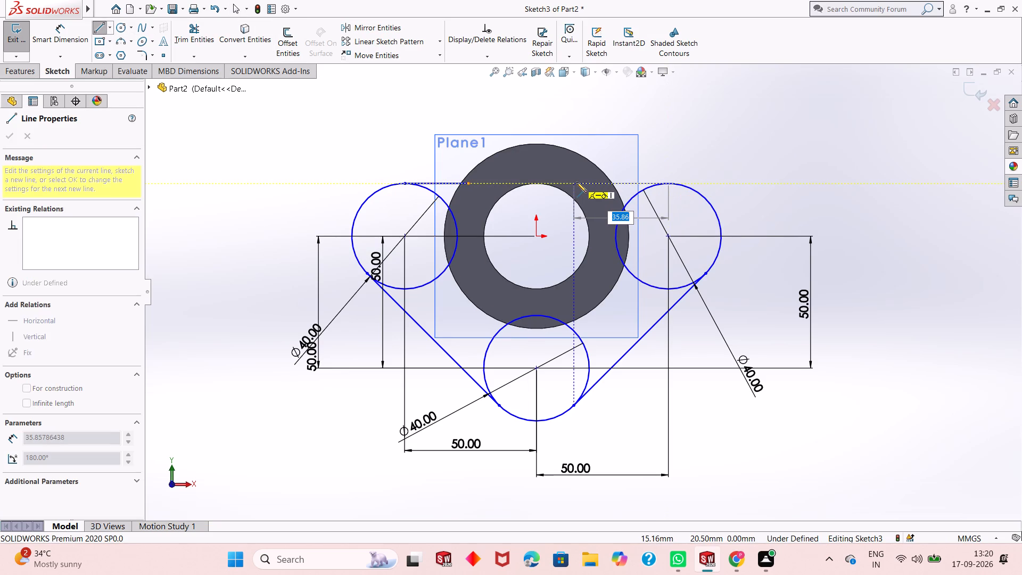
{"action": "type", "text": "30"}
{"action": "key", "text": "Return"}
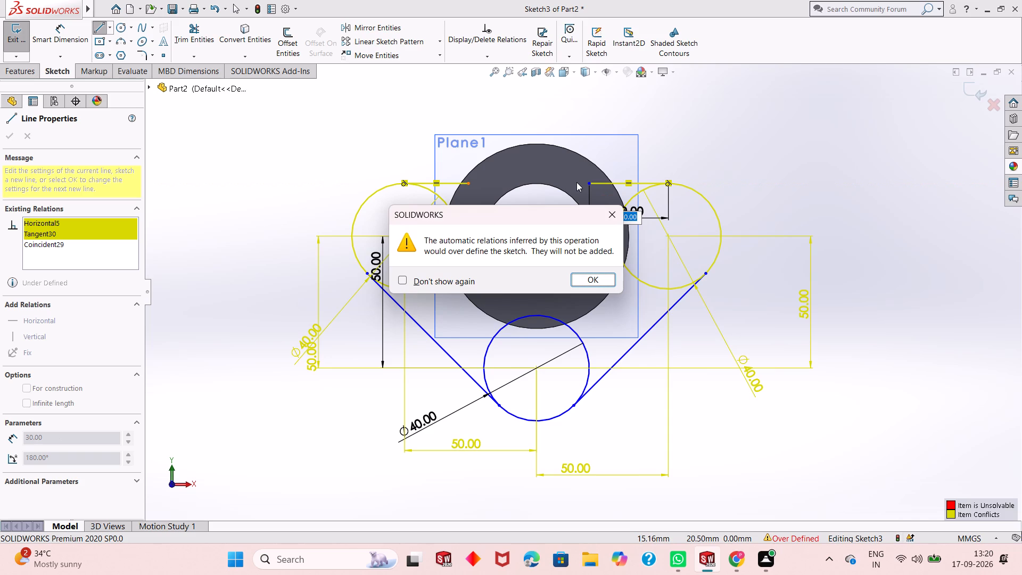
{"action": "left_click", "coordinate": [617, 215]}
{"action": "key", "text": "Escape"}
{"action": "key", "text": "Escape"}
{"action": "key", "text": "Escape"}
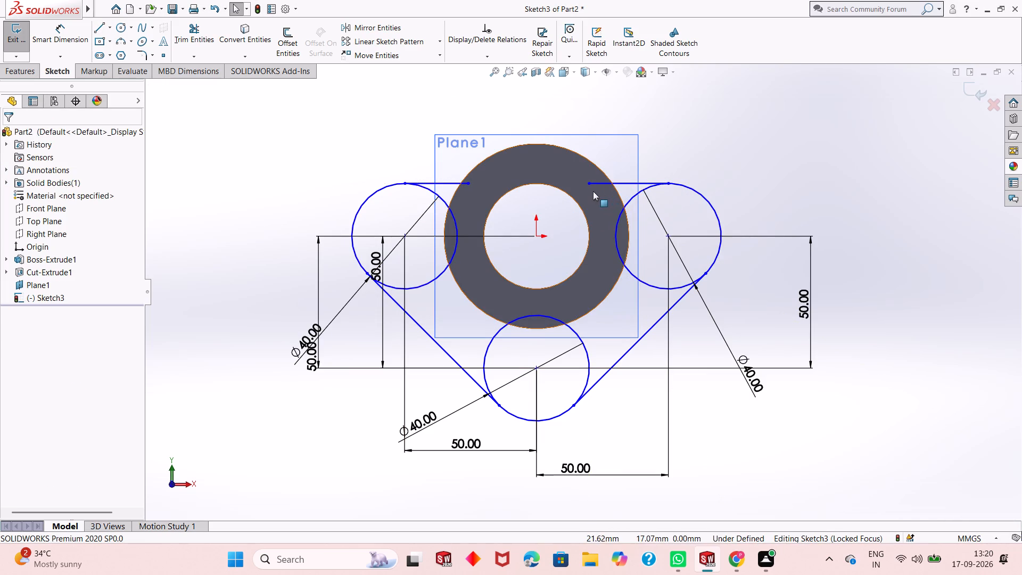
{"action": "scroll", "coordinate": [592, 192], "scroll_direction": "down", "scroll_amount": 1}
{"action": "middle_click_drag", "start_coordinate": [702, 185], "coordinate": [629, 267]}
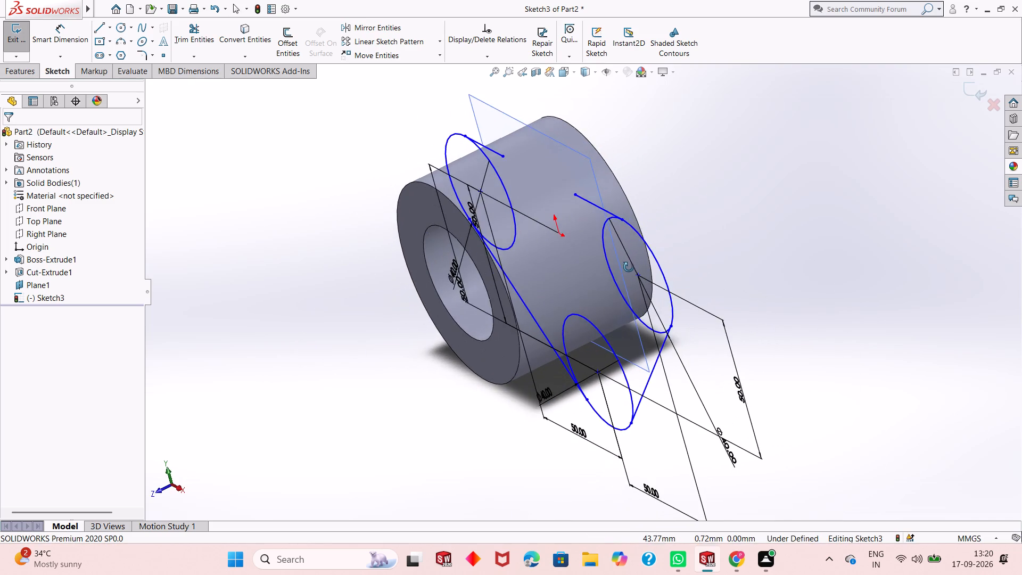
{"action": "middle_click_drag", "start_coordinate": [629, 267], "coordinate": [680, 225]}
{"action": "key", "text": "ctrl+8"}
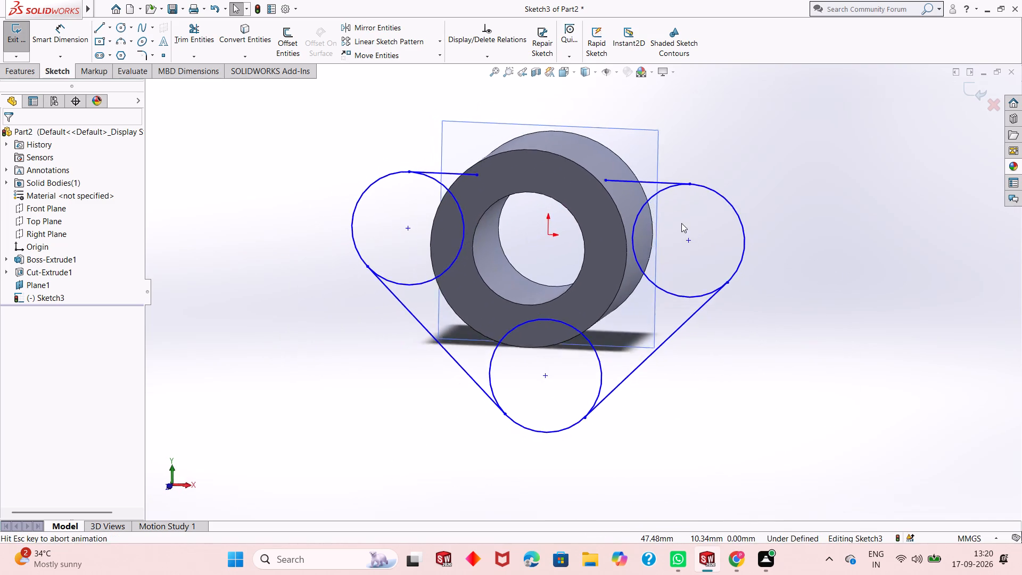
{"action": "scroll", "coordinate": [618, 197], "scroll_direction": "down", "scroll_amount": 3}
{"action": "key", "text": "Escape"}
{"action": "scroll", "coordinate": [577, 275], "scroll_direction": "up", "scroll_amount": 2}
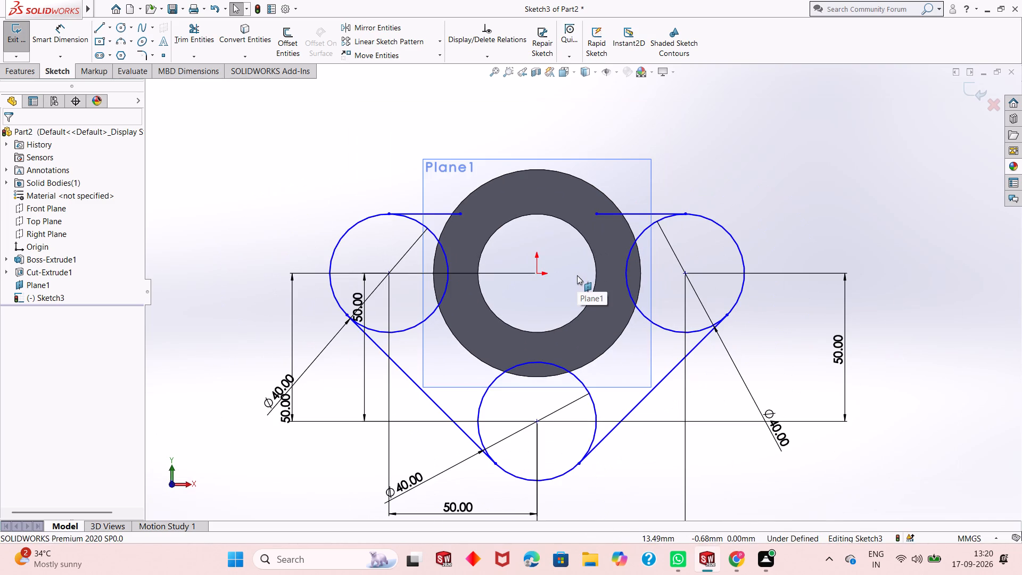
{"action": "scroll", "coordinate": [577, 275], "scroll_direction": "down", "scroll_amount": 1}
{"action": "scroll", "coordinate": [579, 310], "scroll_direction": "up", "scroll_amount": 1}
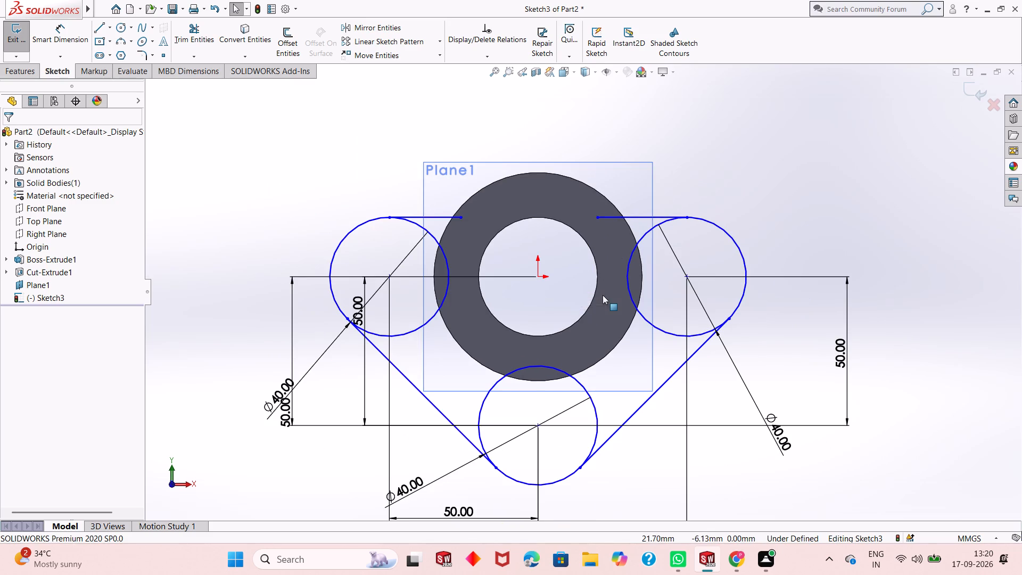
Dimension the horizontal distance from the origin to the upper-left circle's centre at 50 mm.
{"action": "left_click", "coordinate": [72, 36]}
{"action": "left_click", "coordinate": [537, 278]}
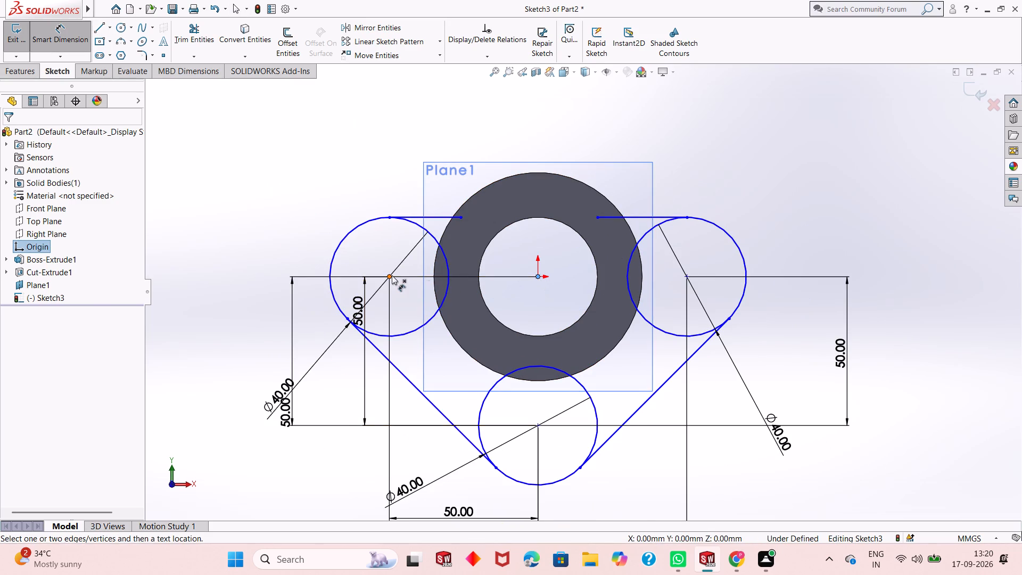
{"action": "left_click", "coordinate": [391, 276]}
{"action": "left_click", "coordinate": [457, 492]}
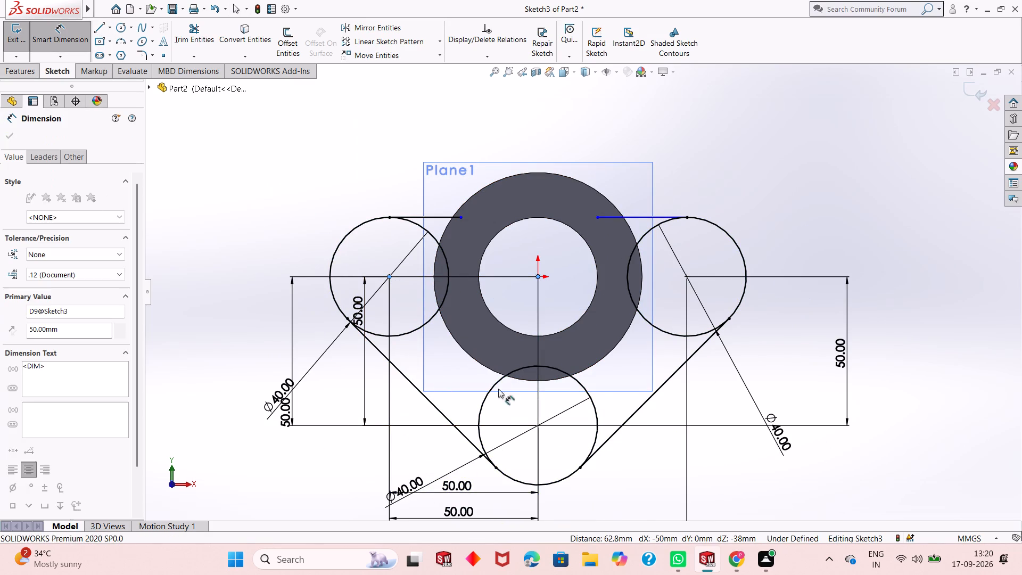
{"action": "left_click", "coordinate": [411, 477]}
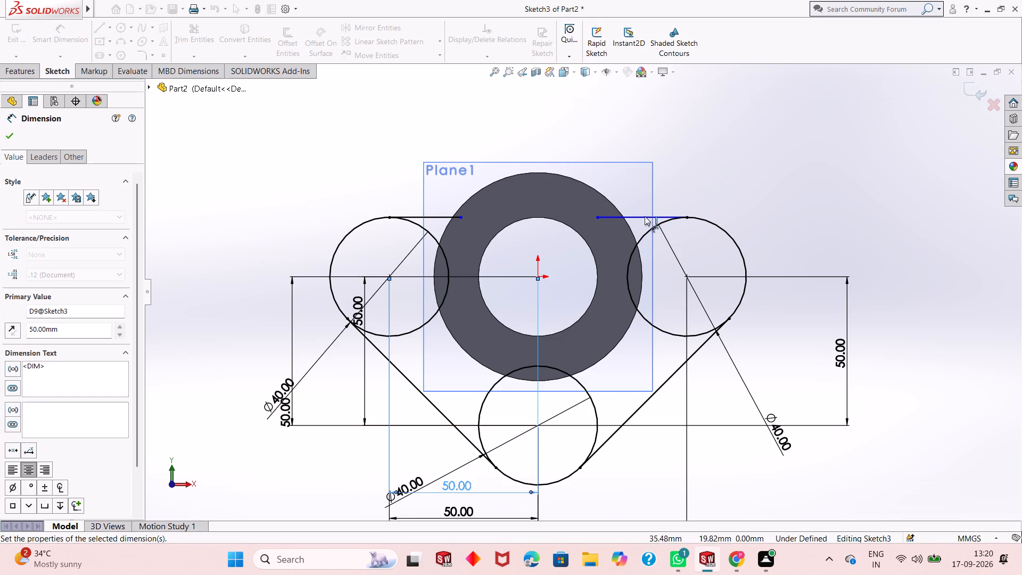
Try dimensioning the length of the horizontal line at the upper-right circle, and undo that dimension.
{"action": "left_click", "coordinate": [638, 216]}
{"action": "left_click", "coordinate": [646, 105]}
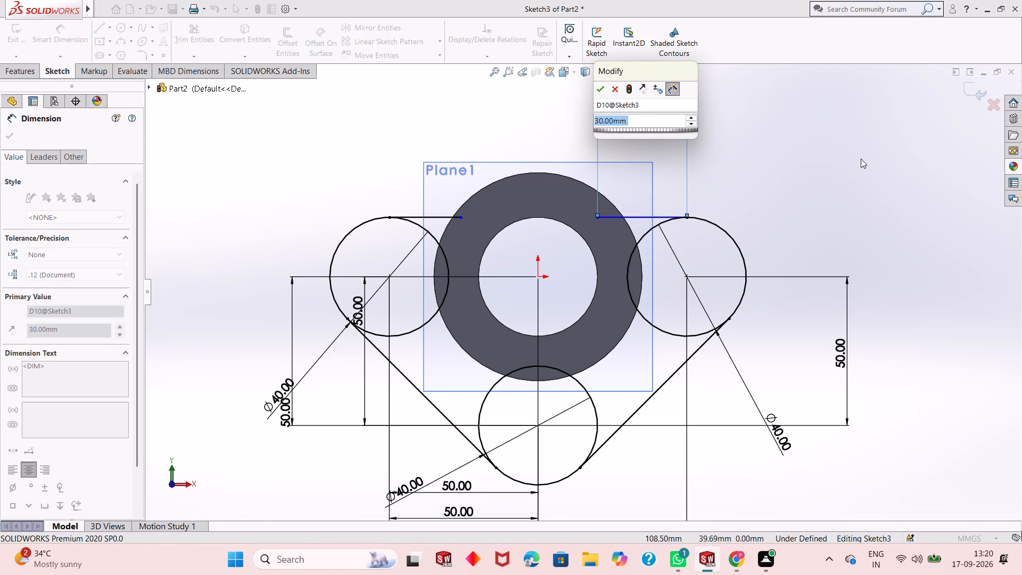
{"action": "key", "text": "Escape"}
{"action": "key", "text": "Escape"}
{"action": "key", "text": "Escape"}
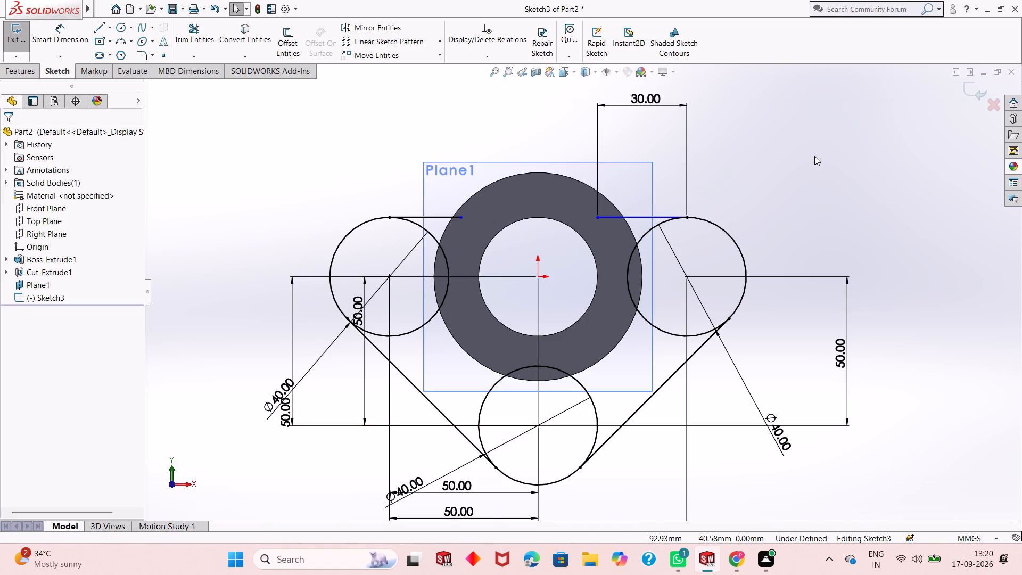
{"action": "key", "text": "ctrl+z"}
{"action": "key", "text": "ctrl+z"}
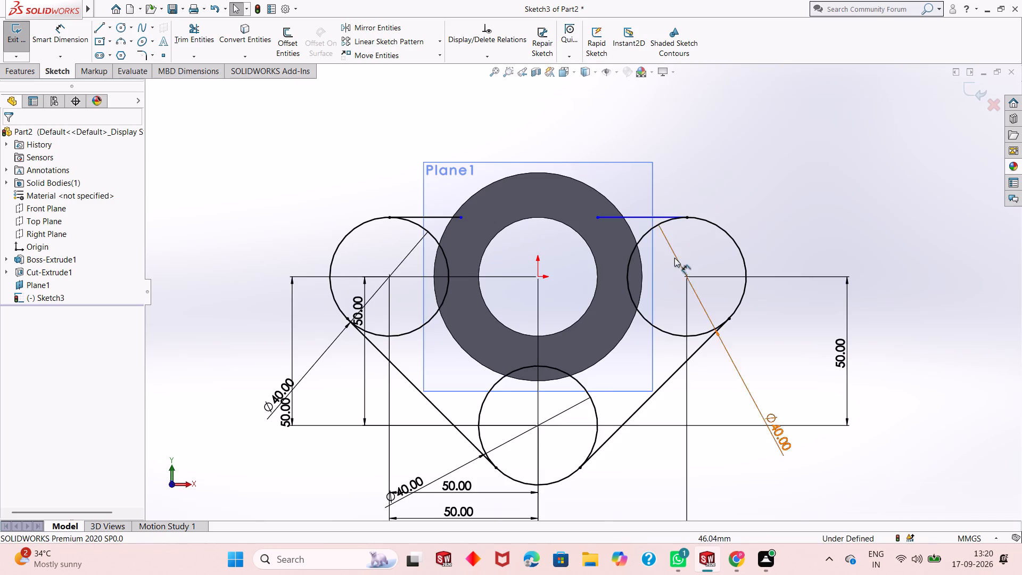
Add a tangent relation between the right horizontal line and the upper-right circle.
{"action": "scroll", "coordinate": [674, 258], "scroll_direction": "down", "scroll_amount": 3}
{"action": "scroll", "coordinate": [634, 215], "scroll_direction": "up", "scroll_amount": 1}
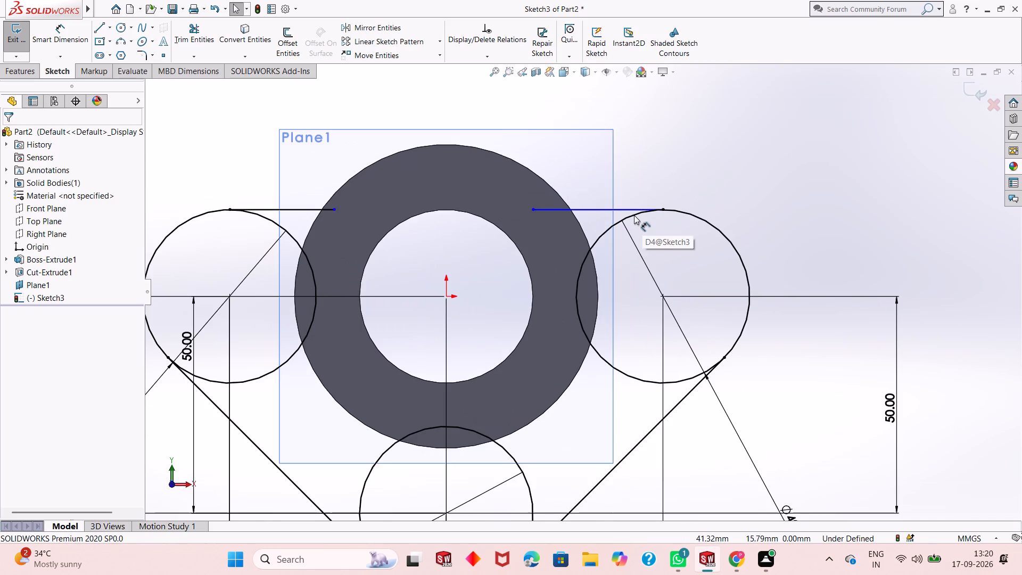
{"action": "key", "text": "Escape"}
{"action": "key", "text": "Escape"}
{"action": "key", "text": "Escape"}
{"action": "left_click", "coordinate": [628, 208]}
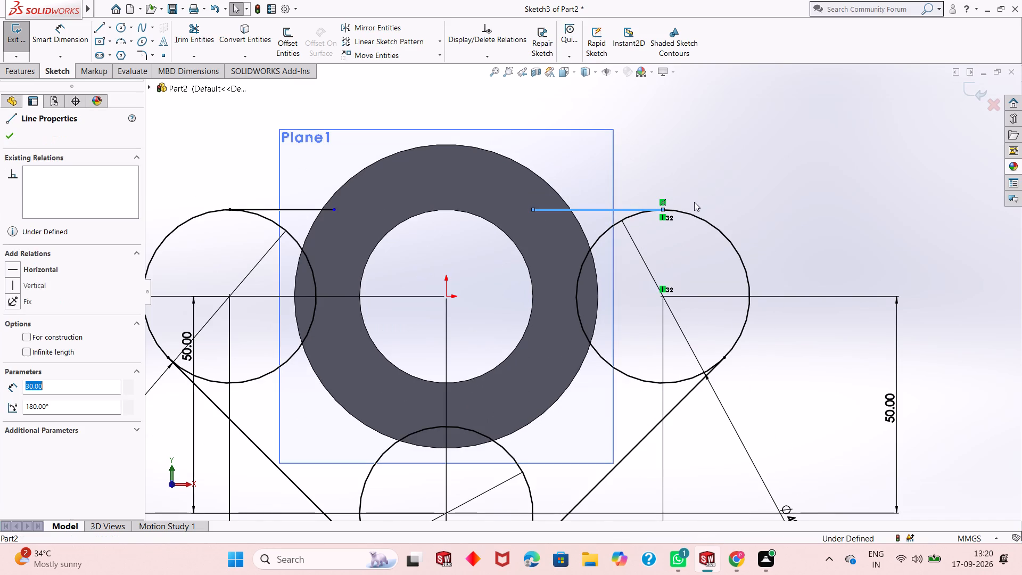
{"action": "left_click", "coordinate": [696, 217], "text": "ctrl"}
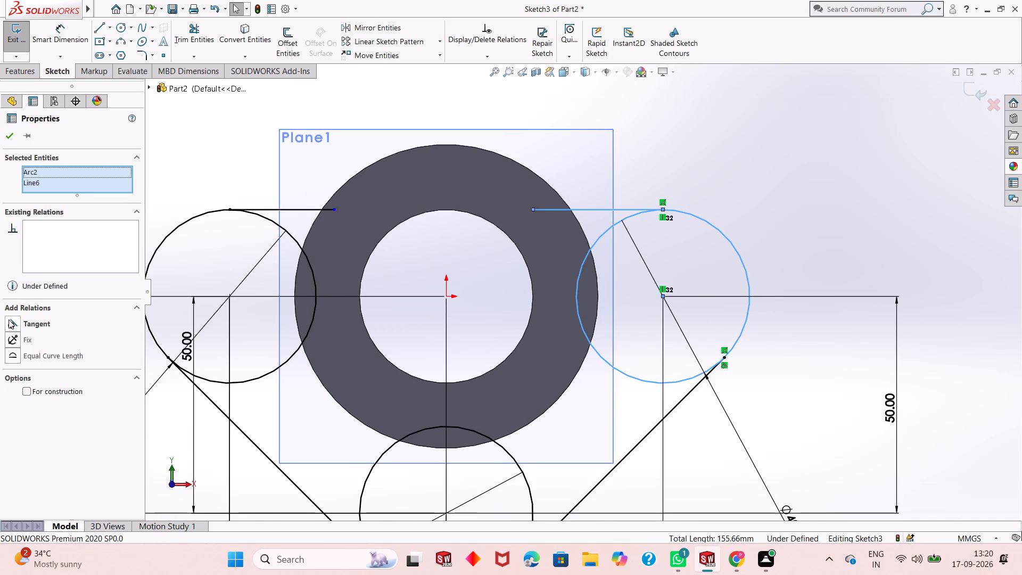
{"action": "left_click", "coordinate": [9, 319]}
{"action": "left_click", "coordinate": [5, 135]}
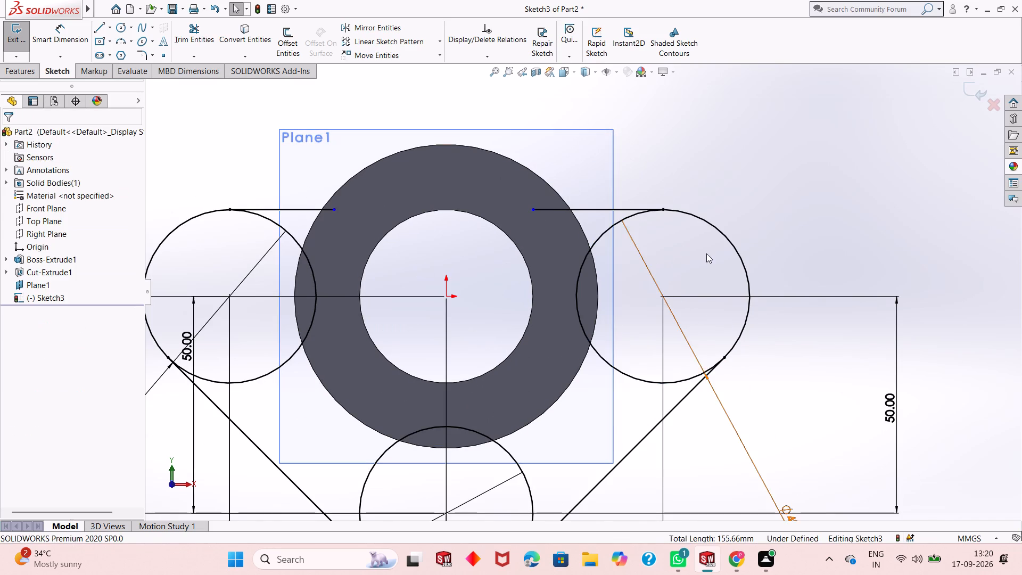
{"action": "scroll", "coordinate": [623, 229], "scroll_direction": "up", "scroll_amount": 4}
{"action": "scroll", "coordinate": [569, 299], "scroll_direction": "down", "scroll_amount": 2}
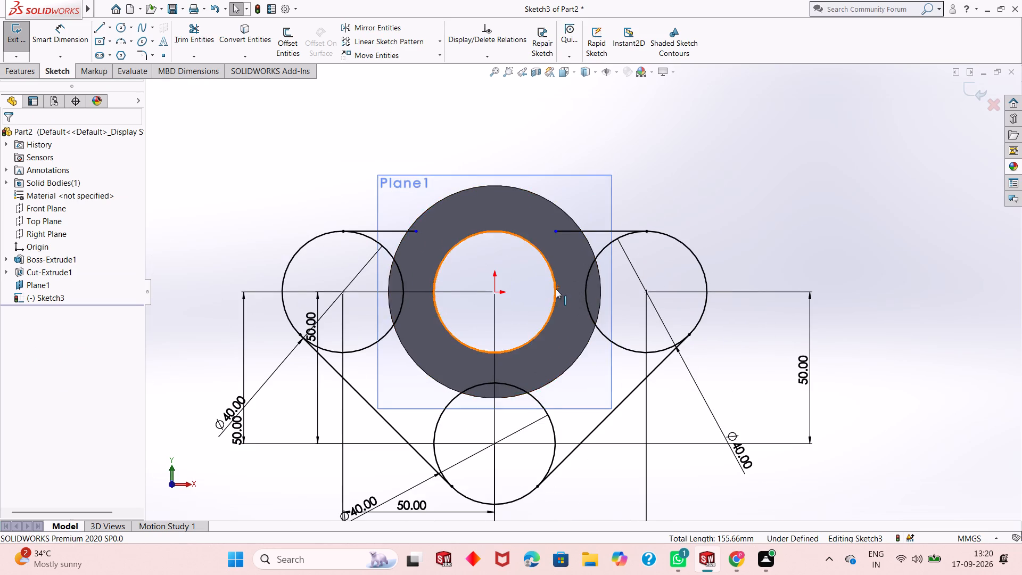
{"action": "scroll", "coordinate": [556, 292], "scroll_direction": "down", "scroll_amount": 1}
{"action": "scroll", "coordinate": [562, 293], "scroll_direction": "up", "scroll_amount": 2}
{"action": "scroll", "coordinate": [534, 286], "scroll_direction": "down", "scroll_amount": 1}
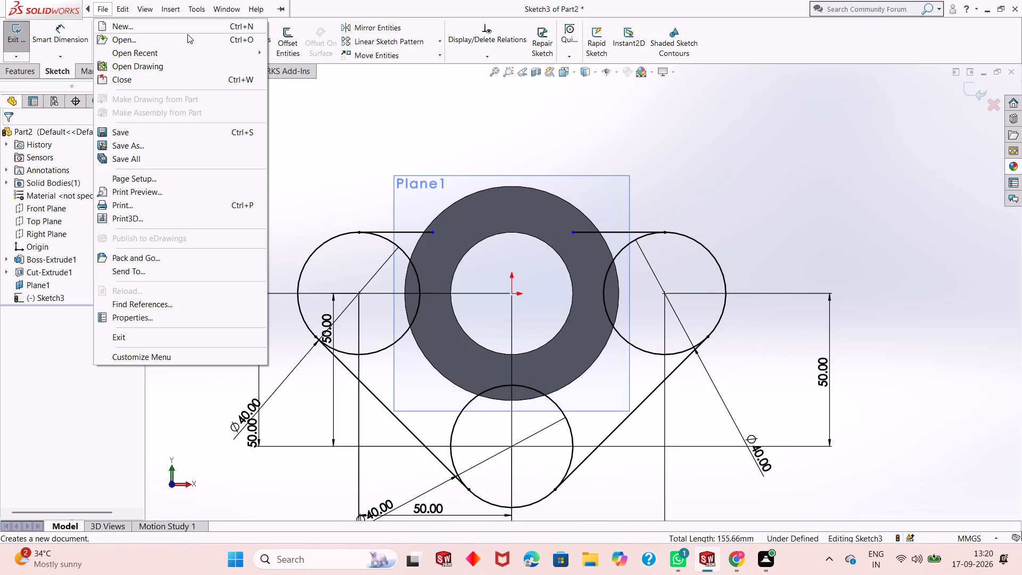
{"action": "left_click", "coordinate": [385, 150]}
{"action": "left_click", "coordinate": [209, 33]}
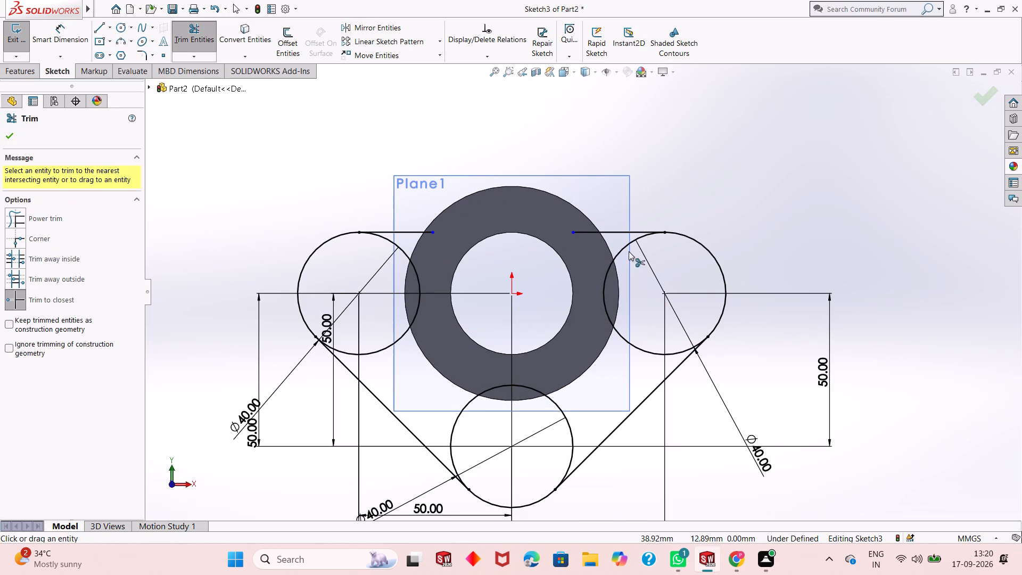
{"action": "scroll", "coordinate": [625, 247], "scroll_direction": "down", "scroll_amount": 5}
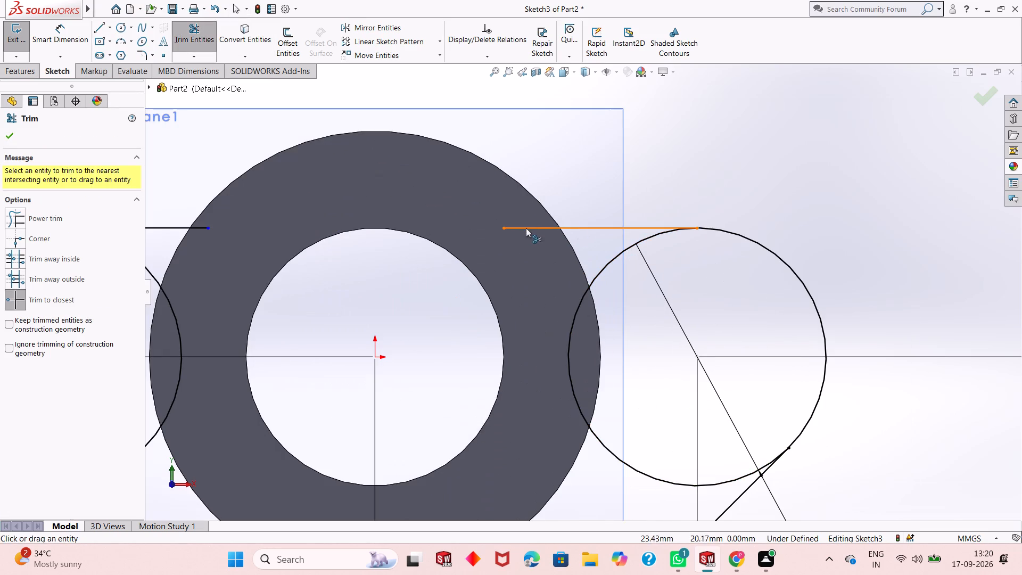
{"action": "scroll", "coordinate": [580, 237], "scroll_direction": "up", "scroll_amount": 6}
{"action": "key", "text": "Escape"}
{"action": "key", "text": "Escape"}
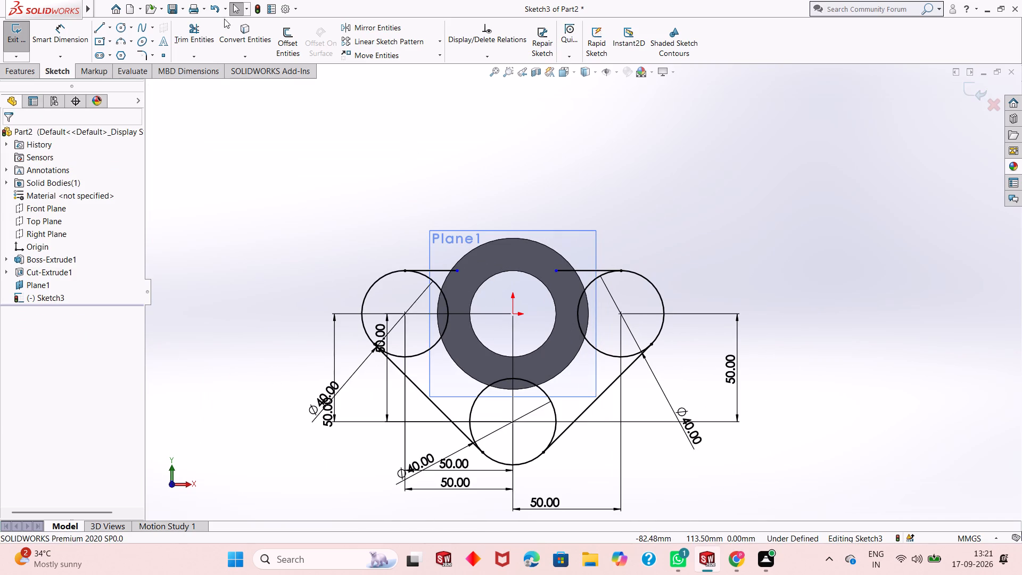
Sketch a circle of 35 mm radius centred on the origin, matching the bored cylinder's outer edge.
{"action": "left_click", "coordinate": [122, 29]}
{"action": "left_click", "coordinate": [515, 316]}
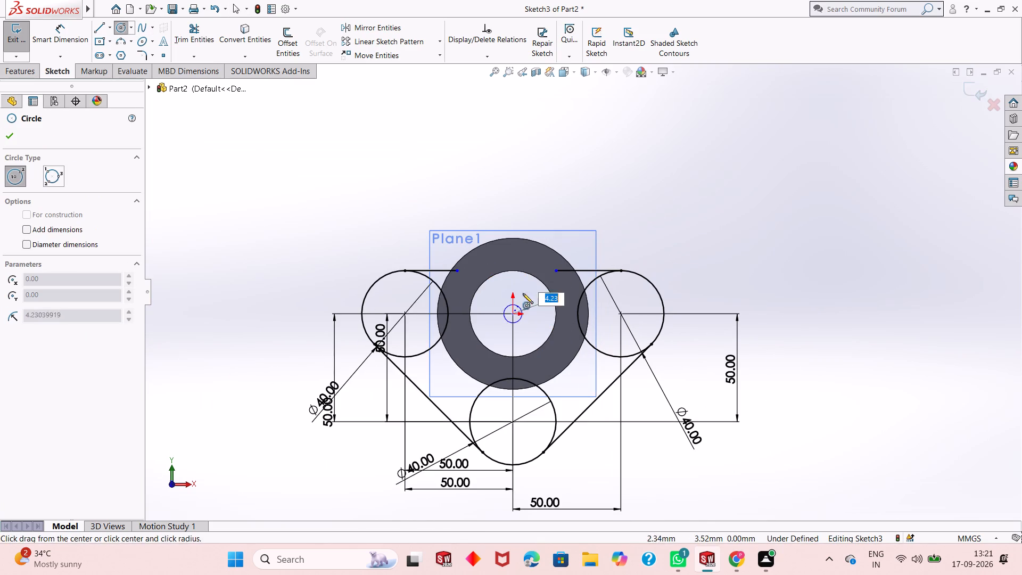
{"action": "left_click", "coordinate": [554, 250]}
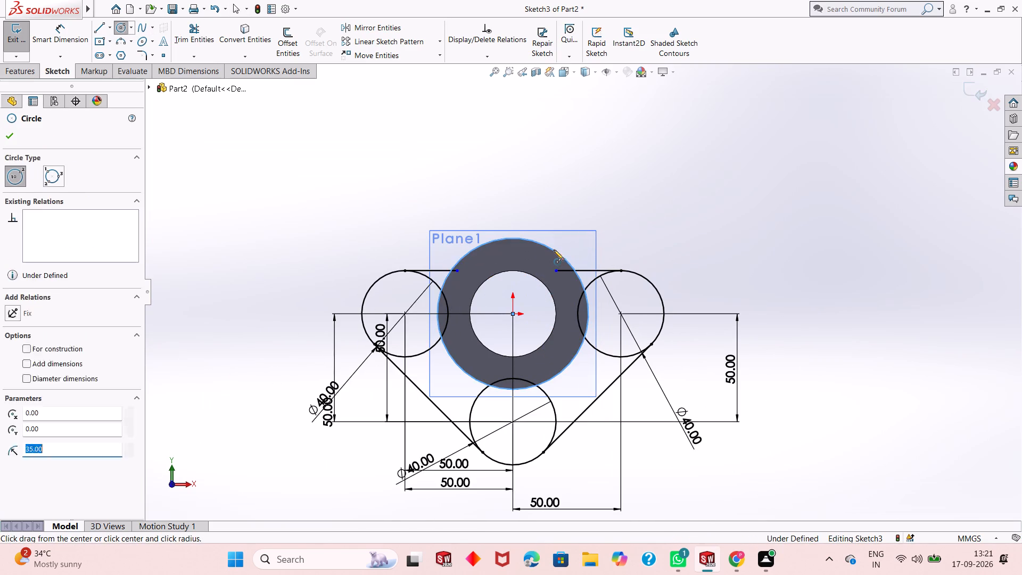
{"action": "key", "text": "Escape"}
{"action": "key", "text": "Escape"}
{"action": "key", "text": "Escape"}
Trim the inner ends of both horizontal lines back to the 35 mm radius circle.
{"action": "scroll", "coordinate": [506, 298], "scroll_direction": "down", "scroll_amount": 3}
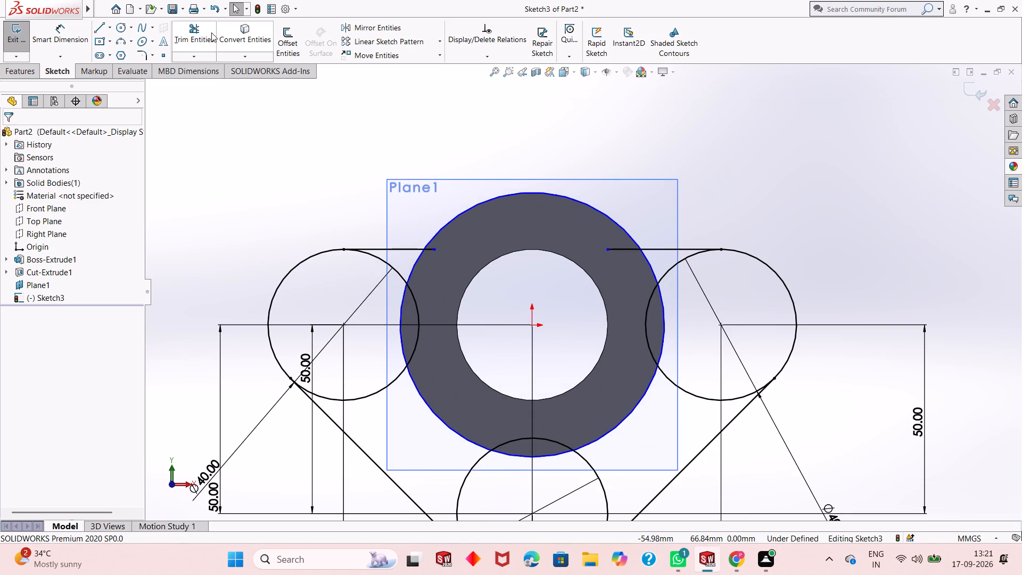
{"action": "left_click", "coordinate": [210, 33]}
{"action": "scroll", "coordinate": [459, 260], "scroll_direction": "down", "scroll_amount": 4}
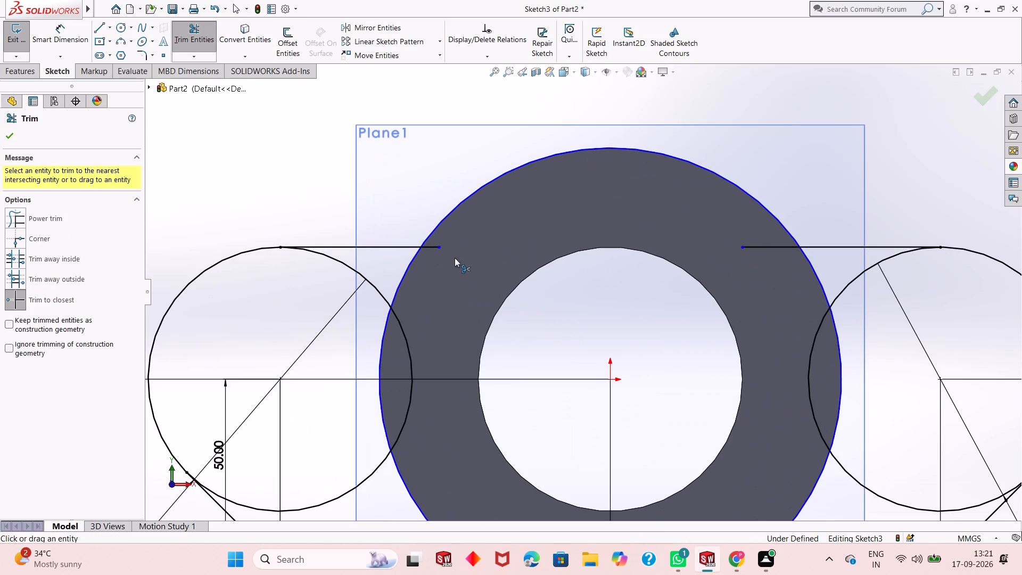
{"action": "scroll", "coordinate": [455, 258], "scroll_direction": "down", "scroll_amount": 3}
{"action": "left_click", "coordinate": [440, 247]}
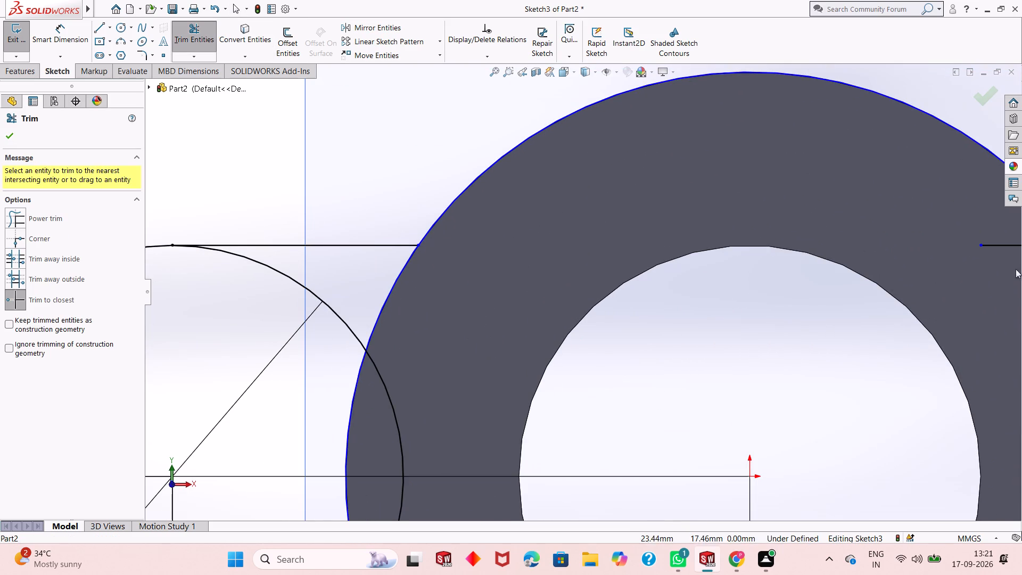
{"action": "left_click", "coordinate": [999, 248]}
{"action": "scroll", "coordinate": [687, 275], "scroll_direction": "up", "scroll_amount": 5}
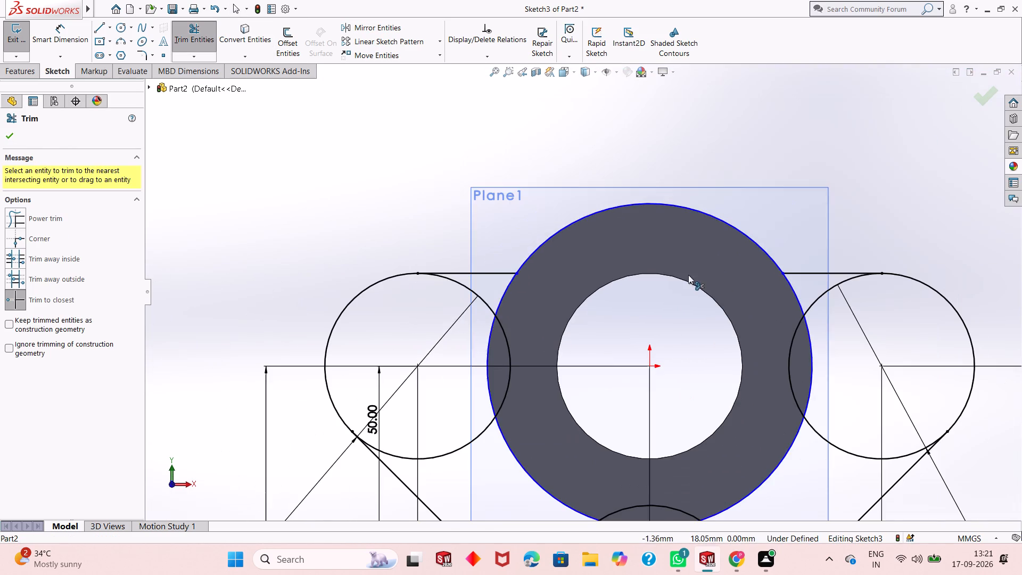
{"action": "key", "text": "Escape"}
{"action": "key", "text": "Escape"}
Delete the sketched circle that follows the cylinder's outer edge.
{"action": "left_click", "coordinate": [724, 222]}
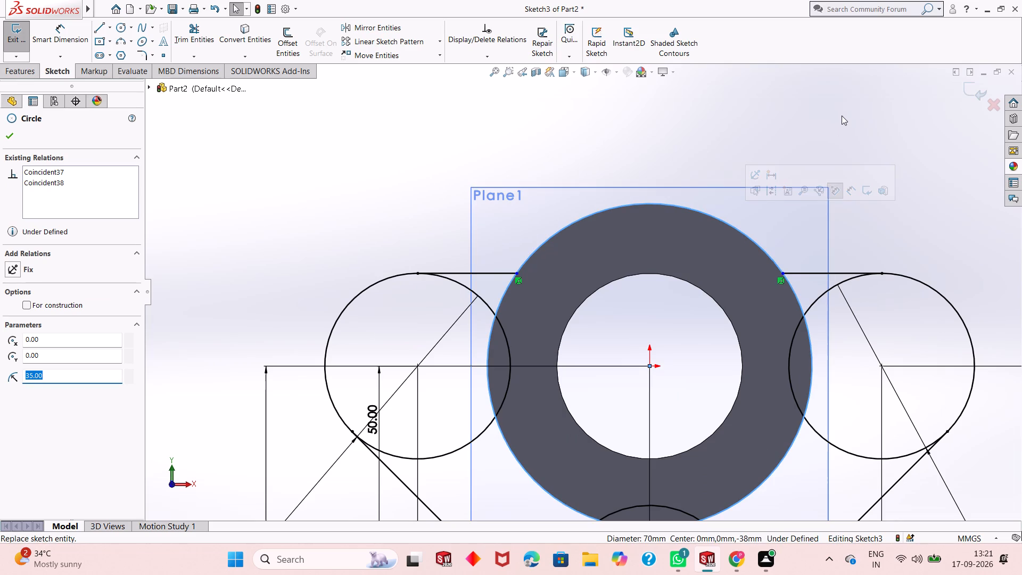
{"action": "key", "text": "Delete"}
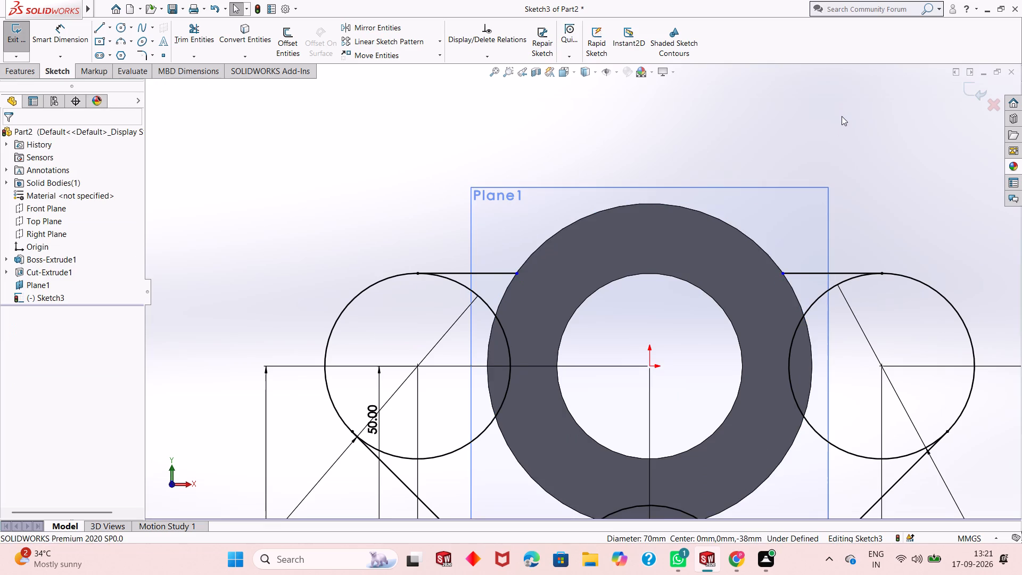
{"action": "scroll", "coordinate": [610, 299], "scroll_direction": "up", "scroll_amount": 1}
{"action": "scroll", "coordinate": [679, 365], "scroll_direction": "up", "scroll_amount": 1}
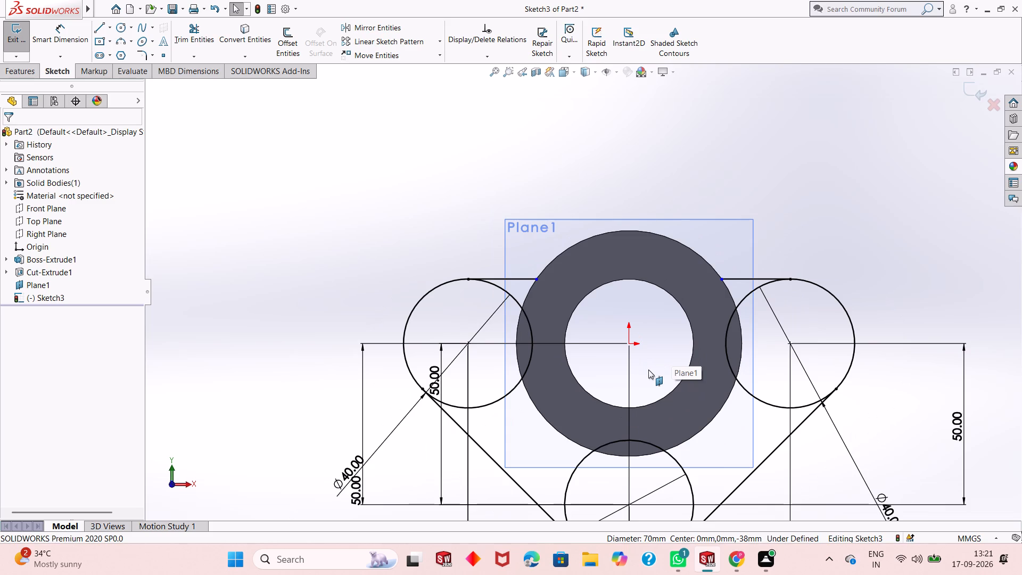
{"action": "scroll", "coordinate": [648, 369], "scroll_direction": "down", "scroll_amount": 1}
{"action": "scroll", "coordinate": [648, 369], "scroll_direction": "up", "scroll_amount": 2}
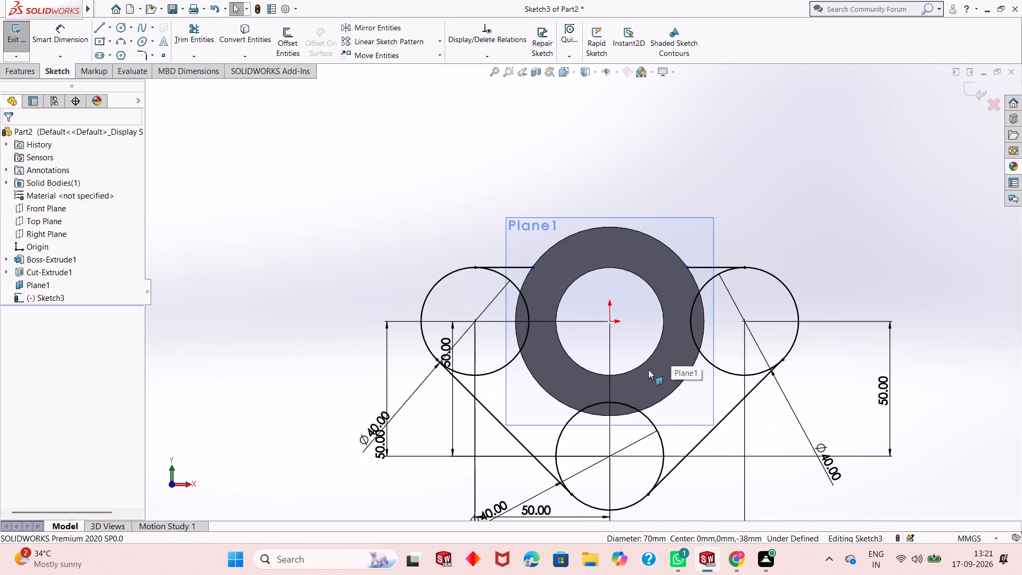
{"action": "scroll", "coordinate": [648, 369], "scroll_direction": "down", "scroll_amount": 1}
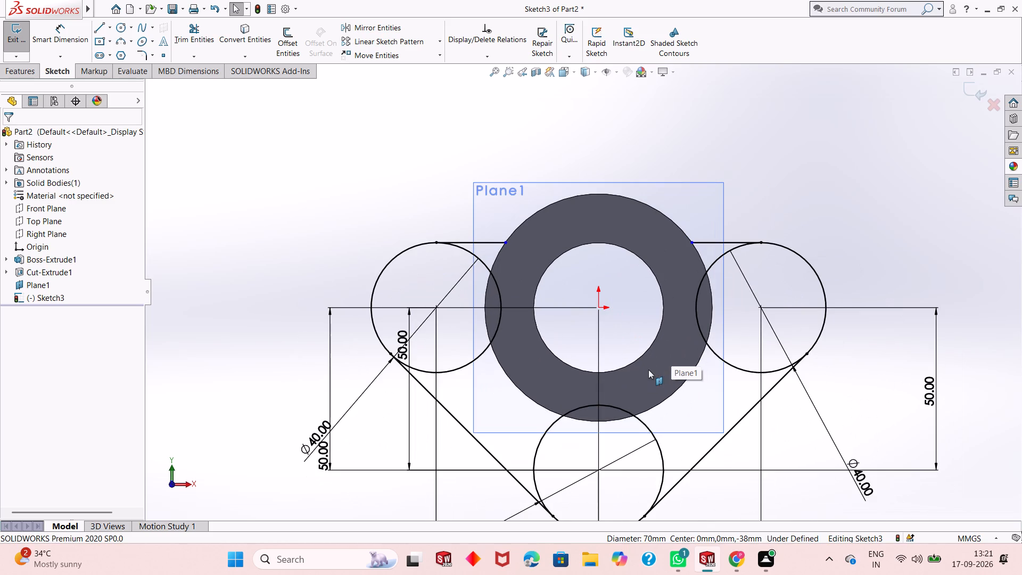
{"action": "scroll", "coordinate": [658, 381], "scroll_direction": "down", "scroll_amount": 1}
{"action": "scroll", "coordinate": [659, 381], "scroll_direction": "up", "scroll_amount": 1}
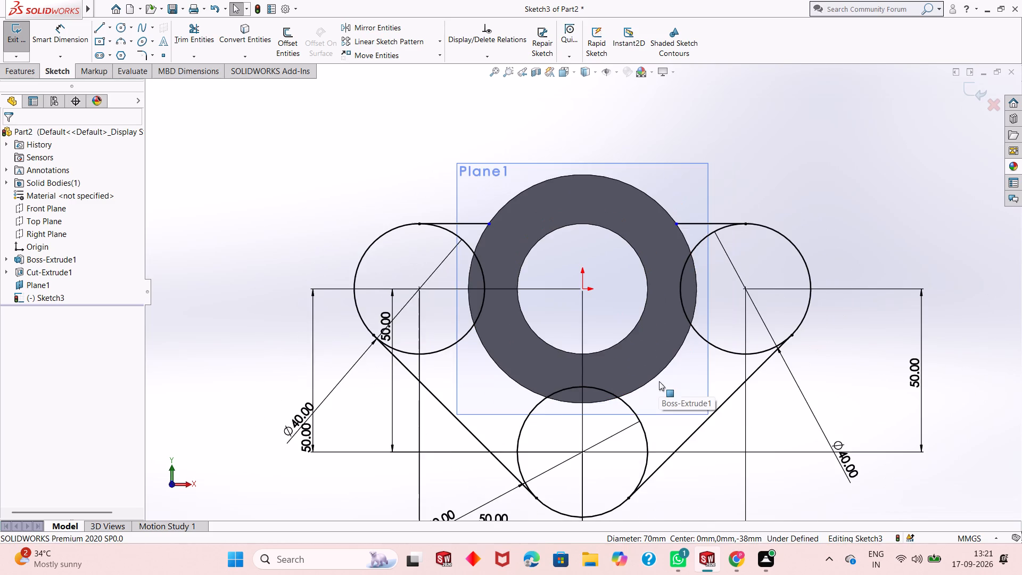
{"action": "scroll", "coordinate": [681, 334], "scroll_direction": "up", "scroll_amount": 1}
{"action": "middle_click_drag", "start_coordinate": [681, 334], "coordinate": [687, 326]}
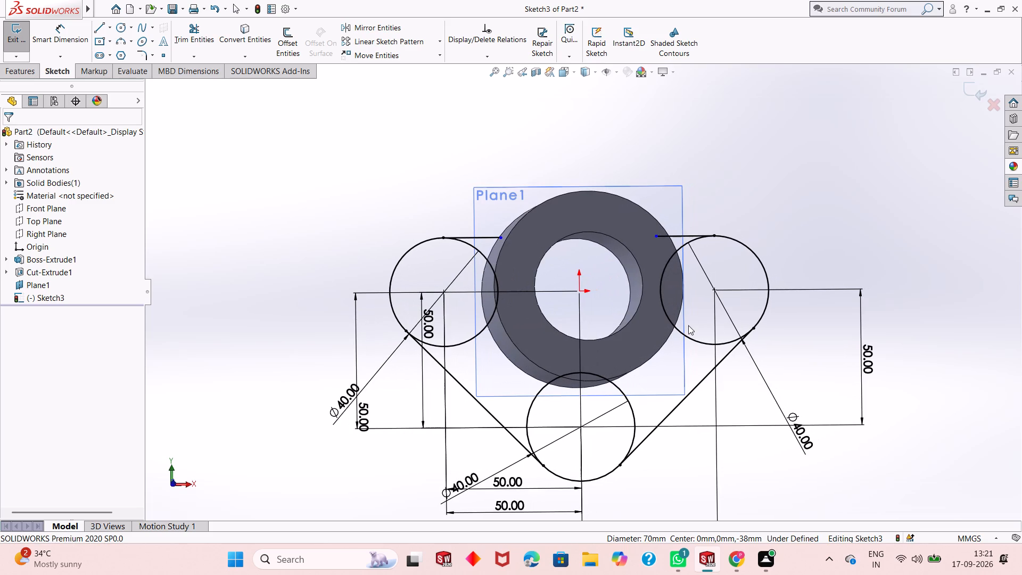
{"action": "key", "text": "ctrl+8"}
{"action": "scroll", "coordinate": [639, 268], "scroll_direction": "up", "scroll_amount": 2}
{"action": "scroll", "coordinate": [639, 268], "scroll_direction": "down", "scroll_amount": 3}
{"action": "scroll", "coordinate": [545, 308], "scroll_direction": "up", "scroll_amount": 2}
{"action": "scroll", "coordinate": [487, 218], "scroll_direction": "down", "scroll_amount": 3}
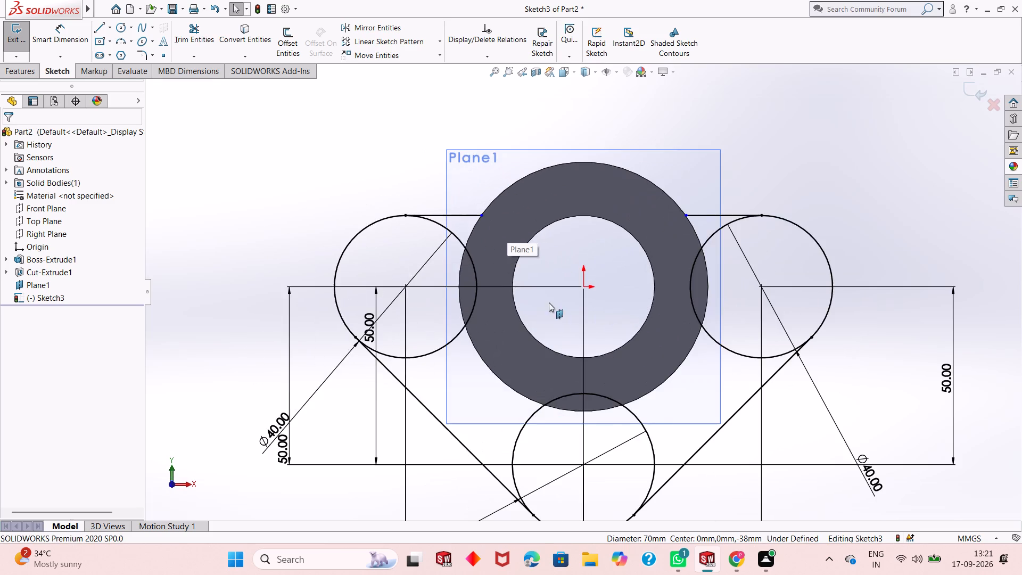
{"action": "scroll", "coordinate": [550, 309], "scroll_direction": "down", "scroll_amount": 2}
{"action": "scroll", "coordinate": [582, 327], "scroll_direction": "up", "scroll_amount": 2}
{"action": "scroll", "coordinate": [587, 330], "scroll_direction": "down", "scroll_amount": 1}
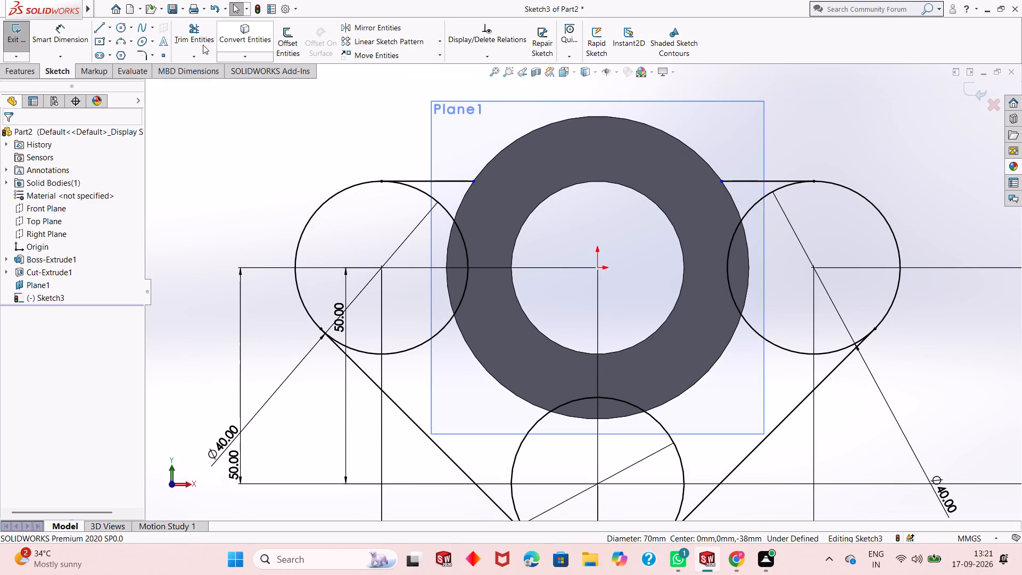
Trim away the inner arcs of the three 40 mm circles, leaving only the rounded outer corners of the profile.
{"action": "left_click", "coordinate": [199, 33]}
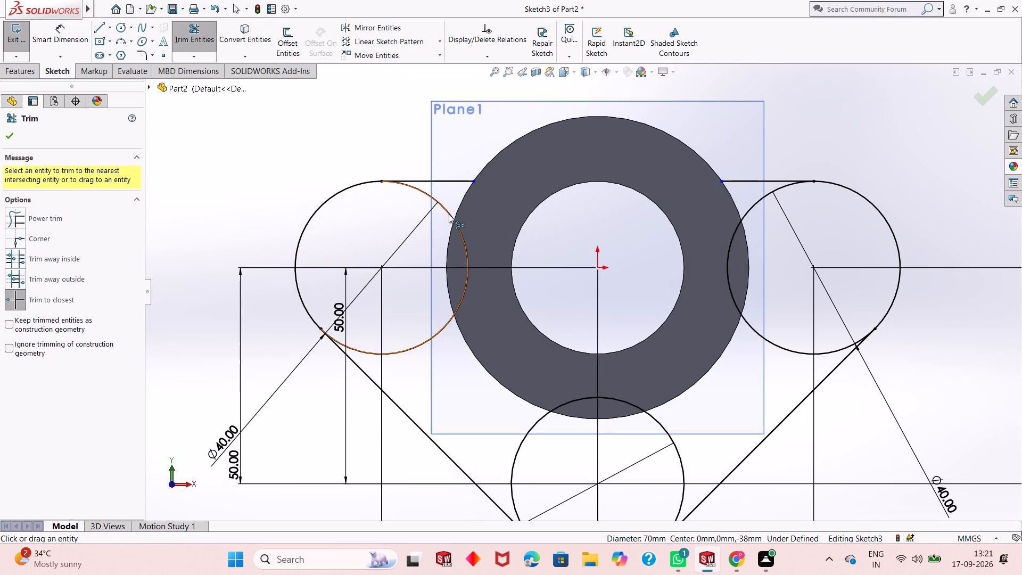
{"action": "left_click", "coordinate": [449, 214]}
{"action": "left_click", "coordinate": [755, 201]}
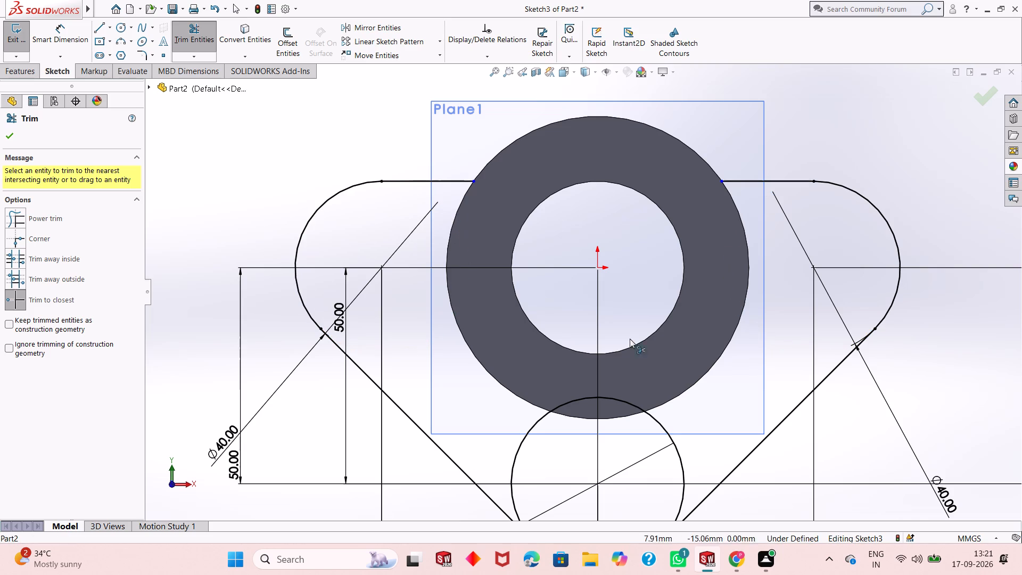
{"action": "left_click", "coordinate": [627, 404]}
{"action": "scroll", "coordinate": [610, 408], "scroll_direction": "up", "scroll_amount": 3}
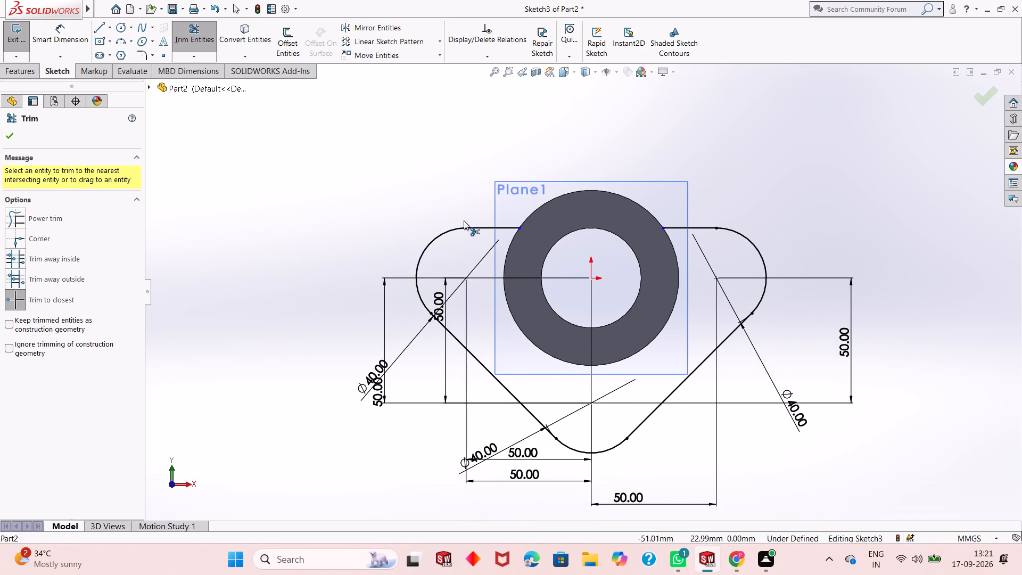
{"action": "right_click", "coordinate": [417, 181]}
{"action": "left_click", "coordinate": [444, 214]}
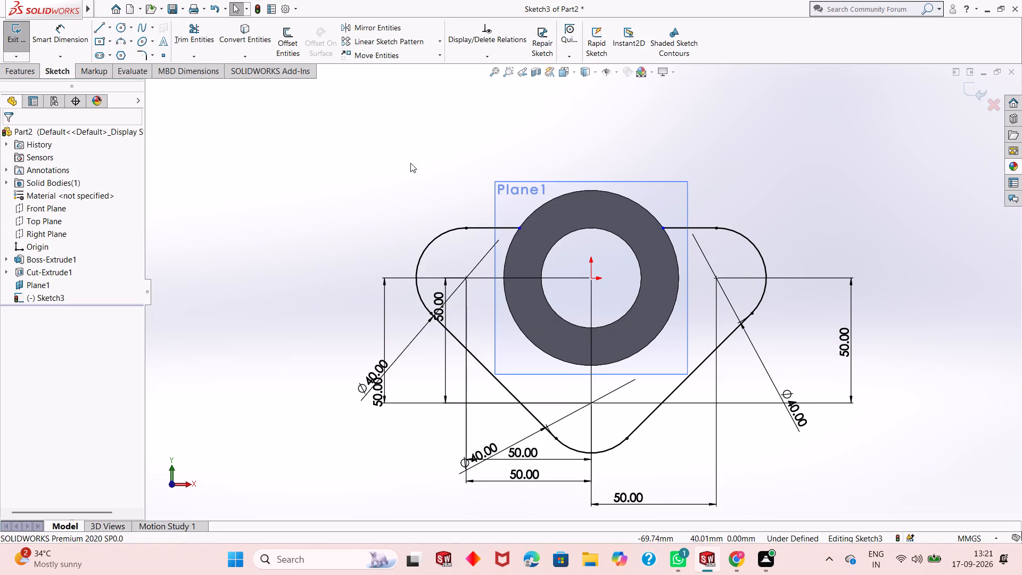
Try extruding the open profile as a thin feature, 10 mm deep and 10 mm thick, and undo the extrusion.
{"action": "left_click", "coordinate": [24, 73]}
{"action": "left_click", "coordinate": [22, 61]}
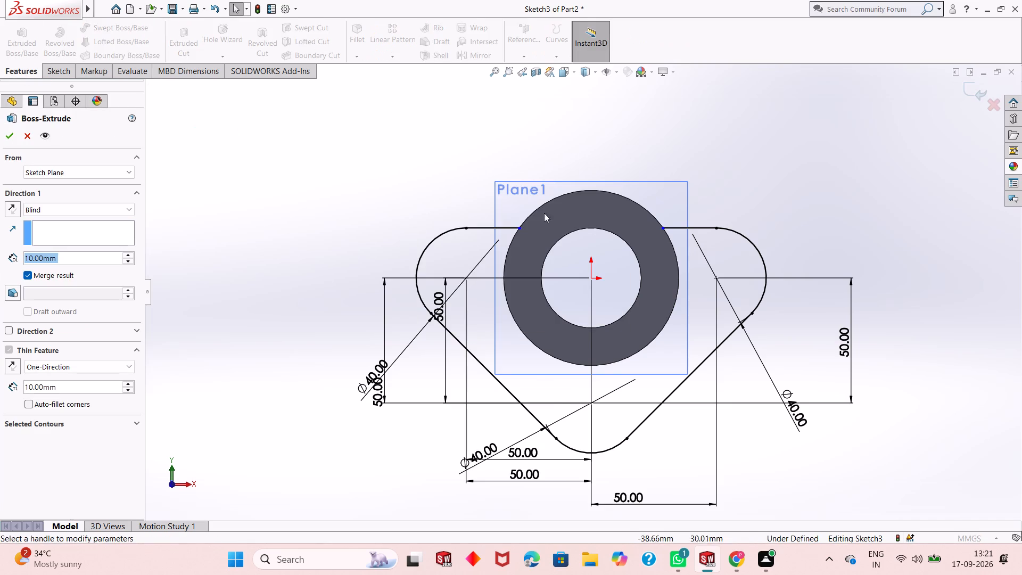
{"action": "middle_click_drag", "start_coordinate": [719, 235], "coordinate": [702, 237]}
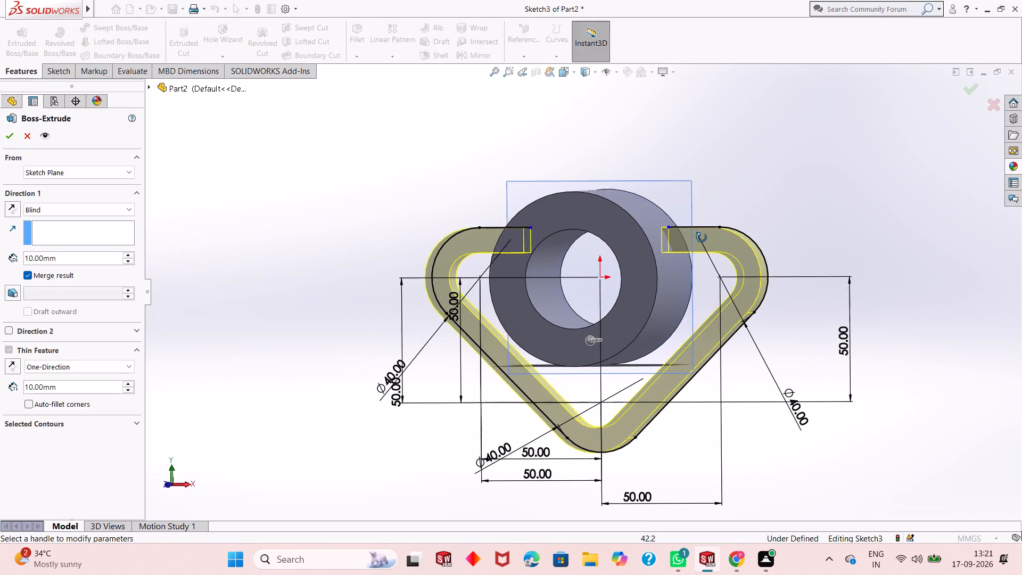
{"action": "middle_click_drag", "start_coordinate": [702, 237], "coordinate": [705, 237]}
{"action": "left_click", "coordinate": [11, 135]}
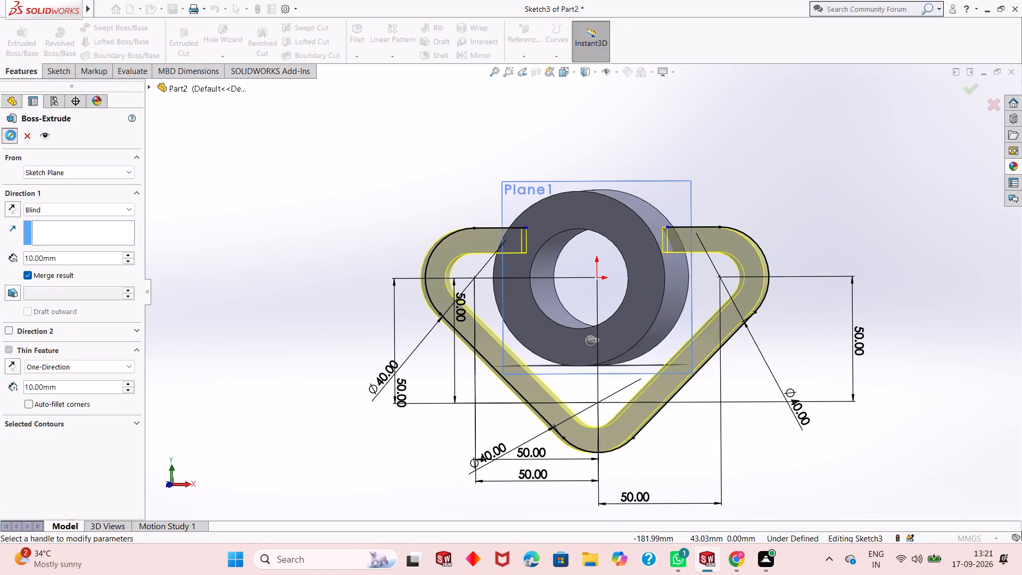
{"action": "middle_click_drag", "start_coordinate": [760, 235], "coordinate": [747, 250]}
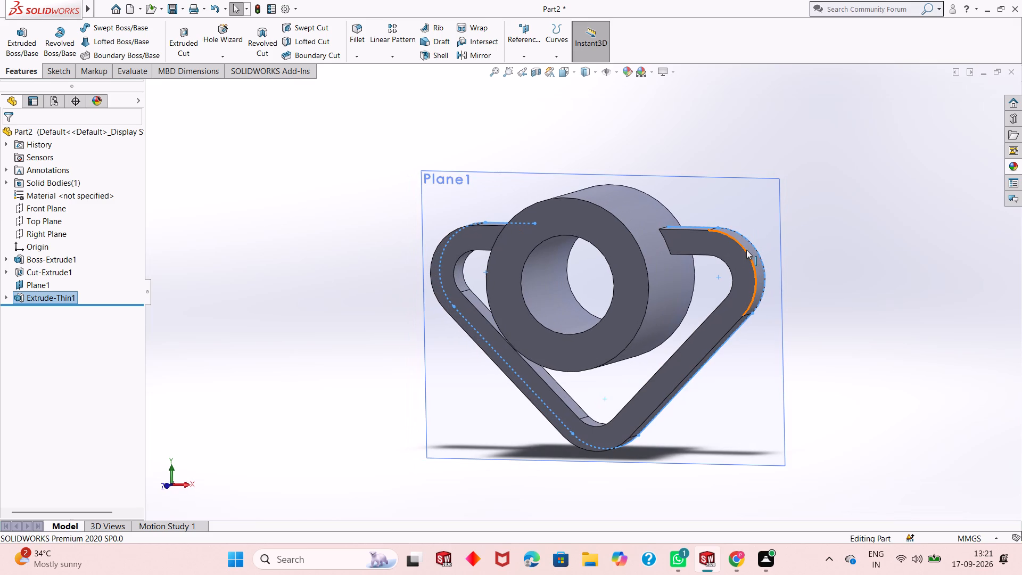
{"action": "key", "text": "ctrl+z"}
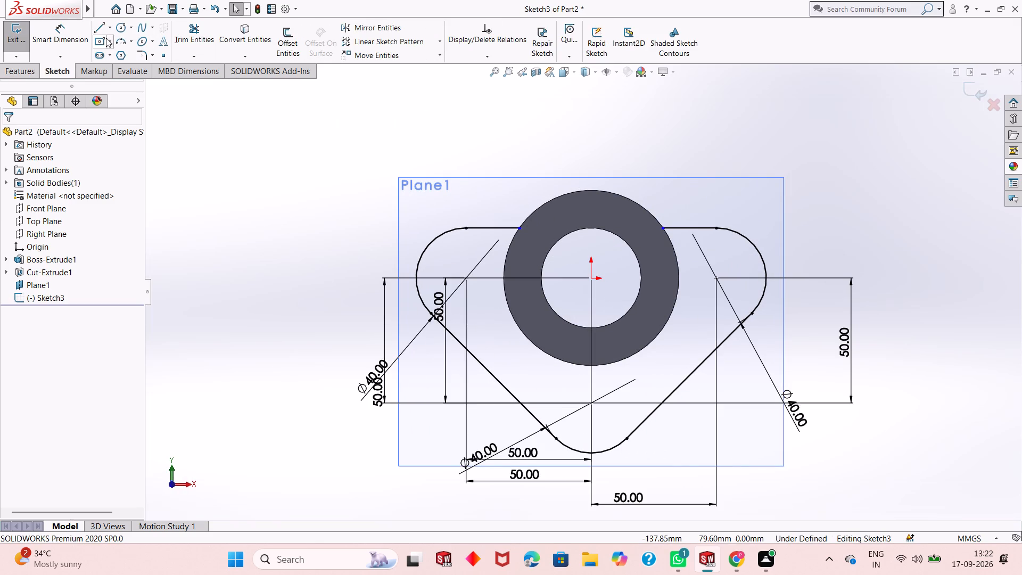
Sketch a three-point arc of 35 mm radius joining the horizontal lines' inner ends around the lower side of the cylinder's outer edge.
{"action": "left_click", "coordinate": [122, 42]}
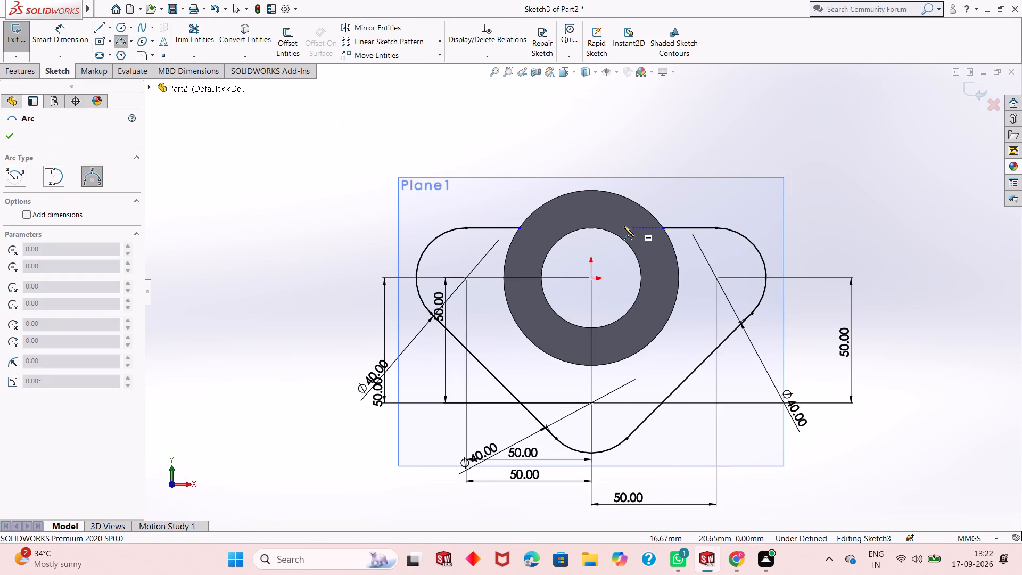
{"action": "left_click", "coordinate": [518, 228]}
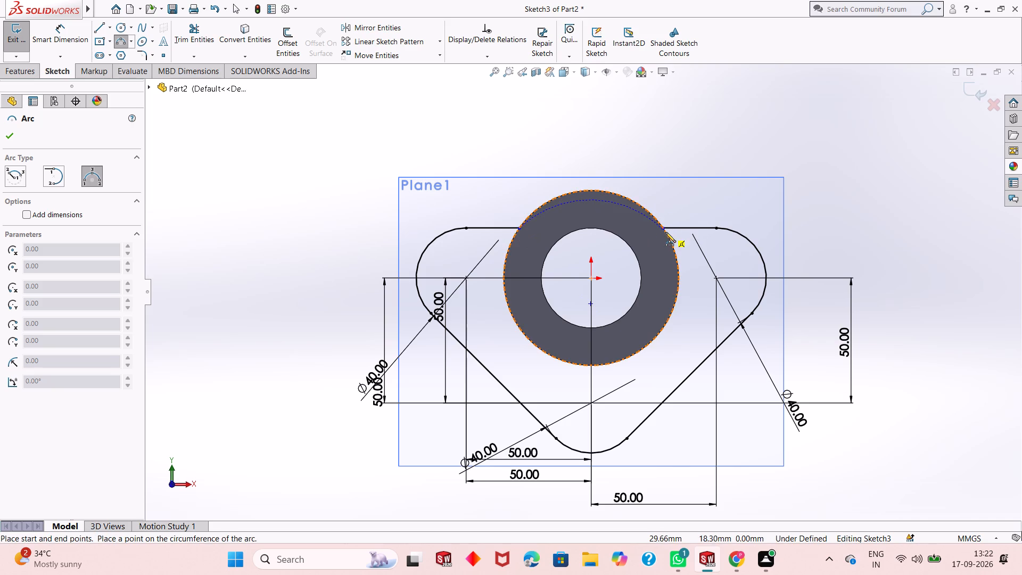
{"action": "left_click", "coordinate": [664, 228]}
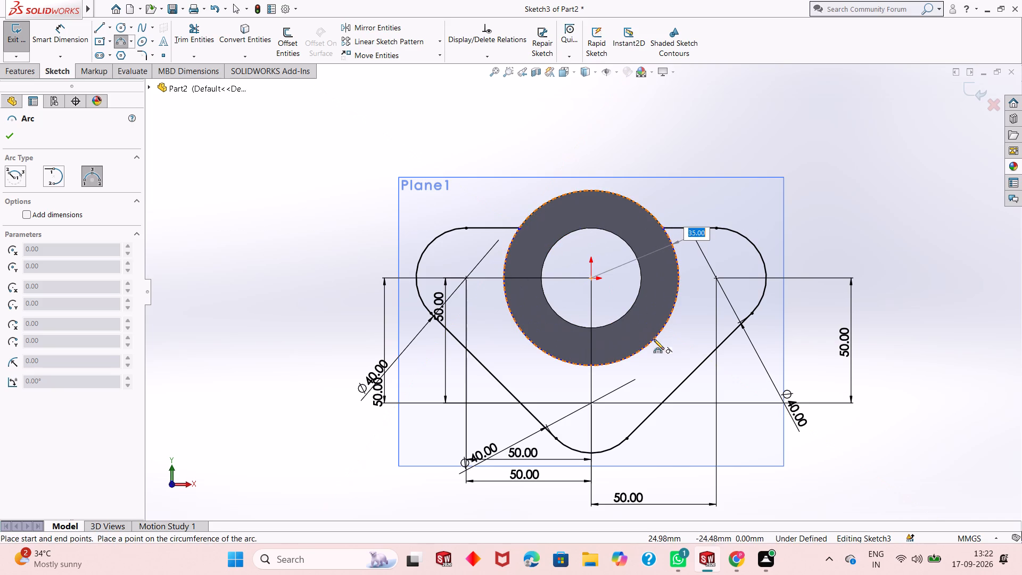
{"action": "left_click", "coordinate": [654, 343]}
{"action": "right_click", "coordinate": [815, 172]}
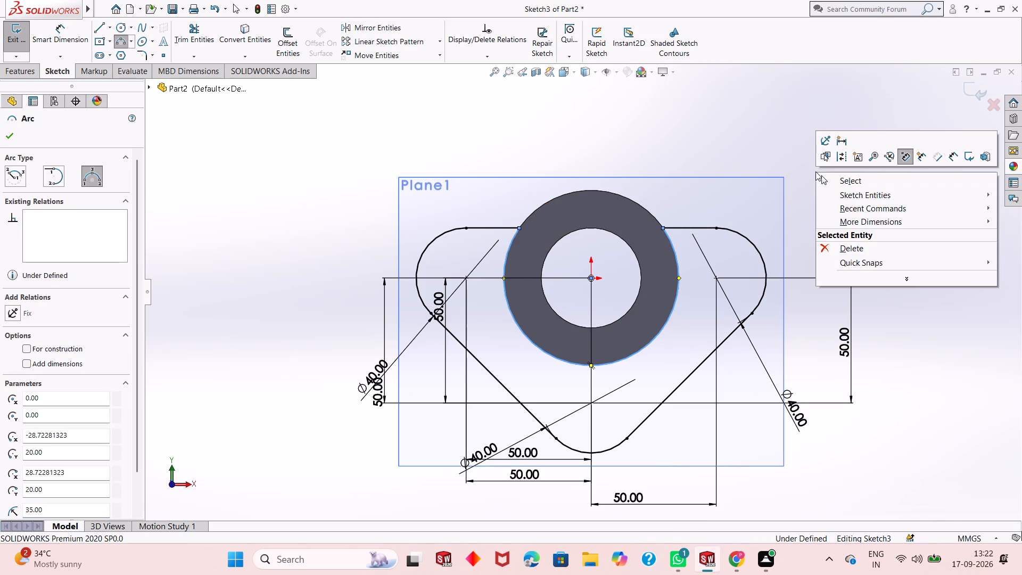
{"action": "left_click", "coordinate": [827, 176]}
Dimension the radius of the arc that runs around the lower side of the cylinder's outer edge.
{"action": "left_click", "coordinate": [68, 26]}
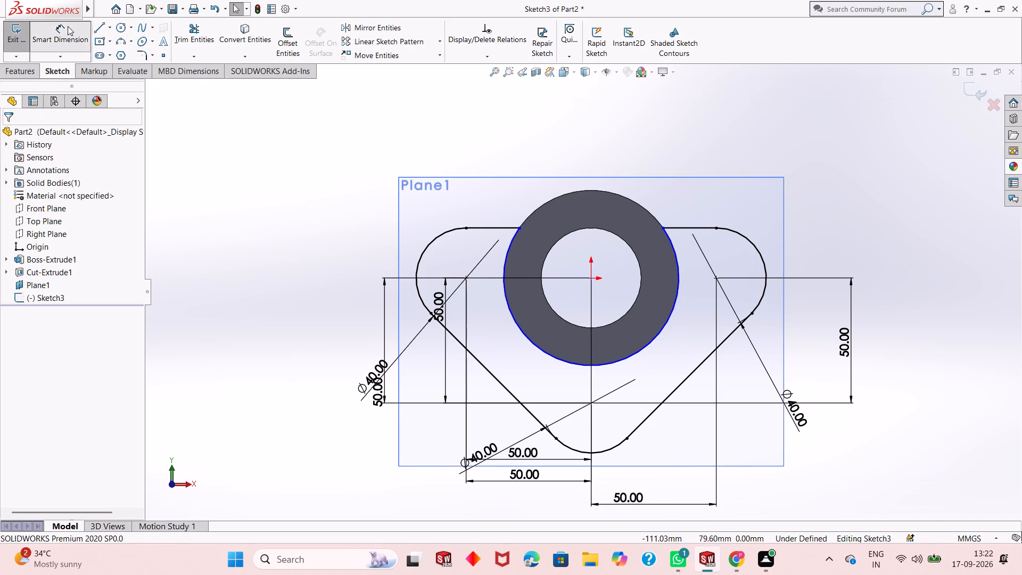
{"action": "left_click", "coordinate": [535, 342]}
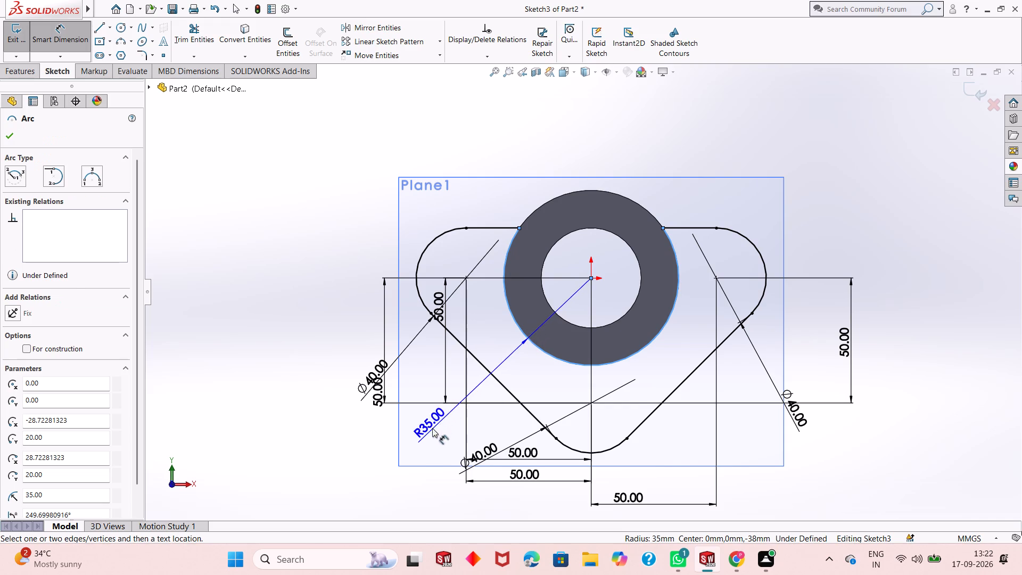
{"action": "left_click", "coordinate": [430, 429]}
{"action": "left_click", "coordinate": [385, 412]}
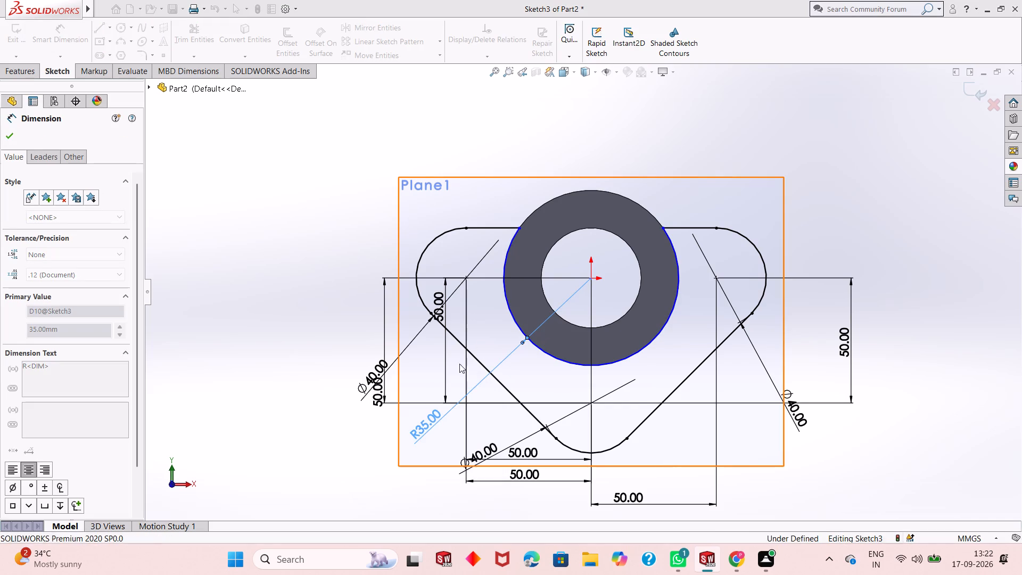
{"action": "scroll", "coordinate": [661, 263], "scroll_direction": "down", "scroll_amount": 3}
{"action": "key", "text": "Escape"}
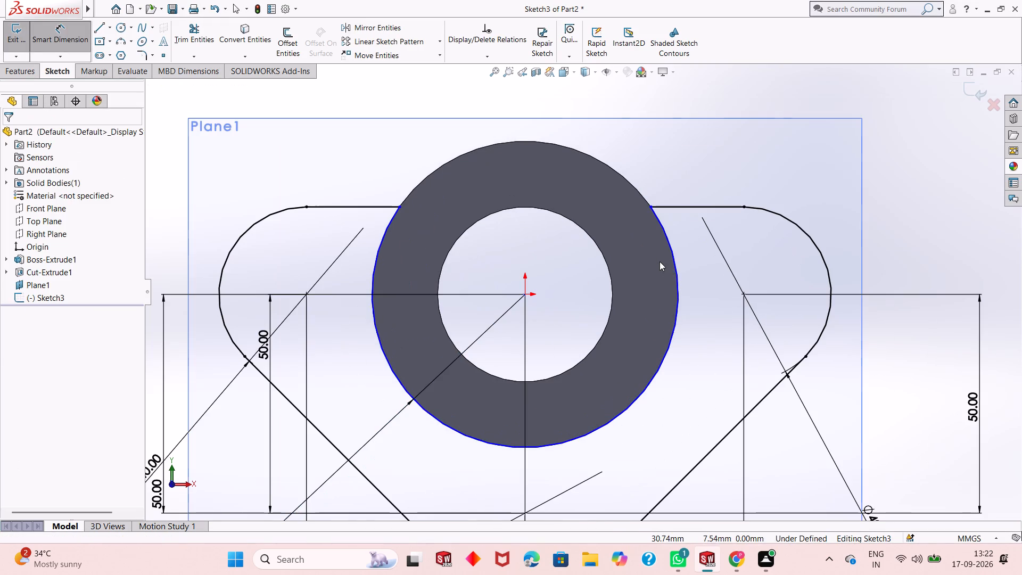
{"action": "key", "text": "Escape"}
{"action": "key", "text": "Escape"}
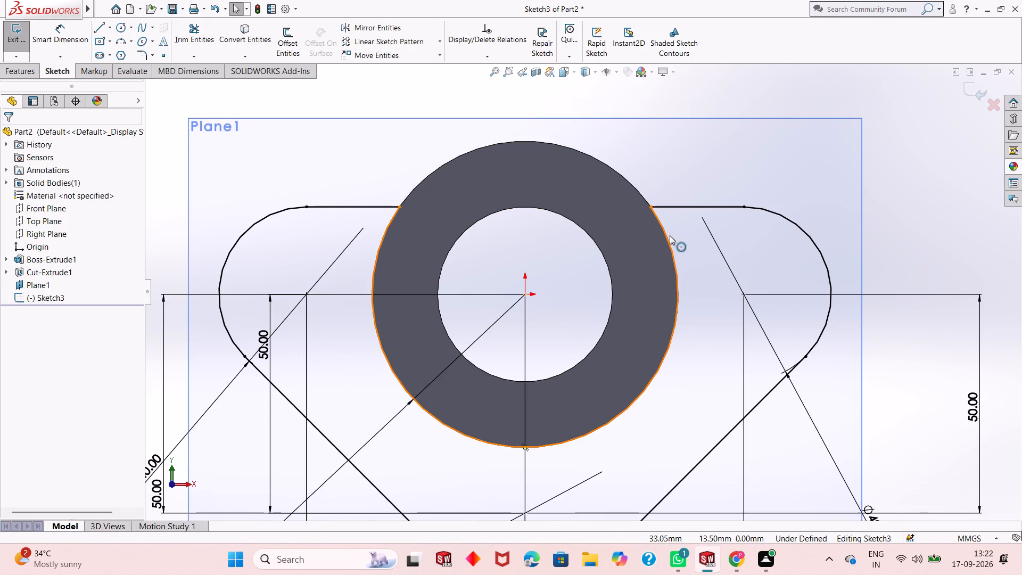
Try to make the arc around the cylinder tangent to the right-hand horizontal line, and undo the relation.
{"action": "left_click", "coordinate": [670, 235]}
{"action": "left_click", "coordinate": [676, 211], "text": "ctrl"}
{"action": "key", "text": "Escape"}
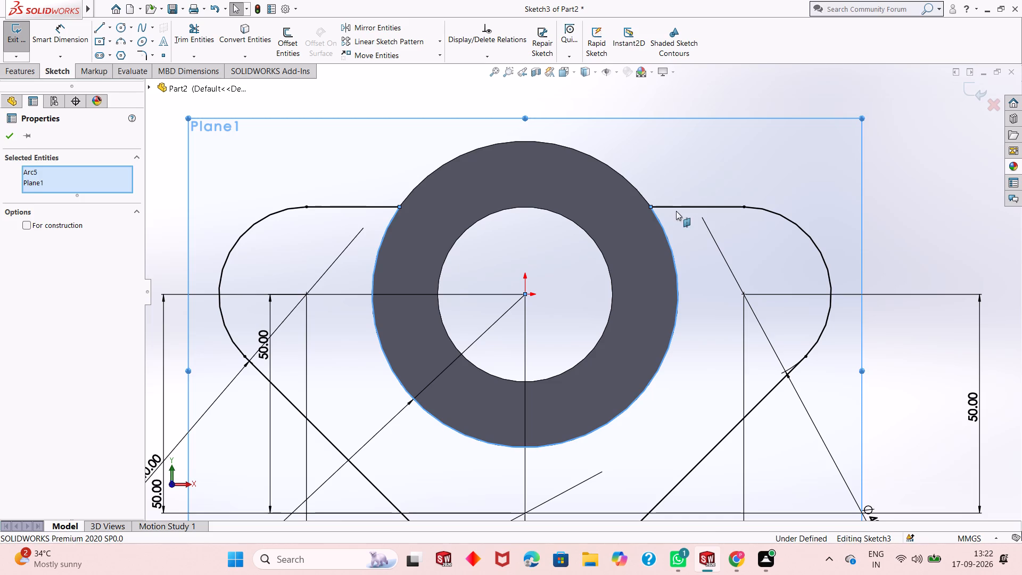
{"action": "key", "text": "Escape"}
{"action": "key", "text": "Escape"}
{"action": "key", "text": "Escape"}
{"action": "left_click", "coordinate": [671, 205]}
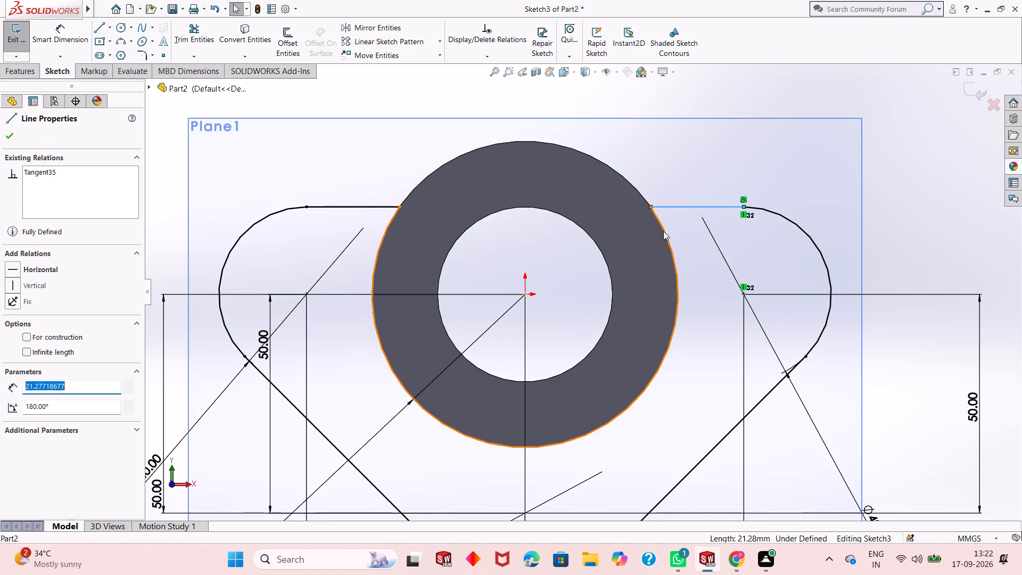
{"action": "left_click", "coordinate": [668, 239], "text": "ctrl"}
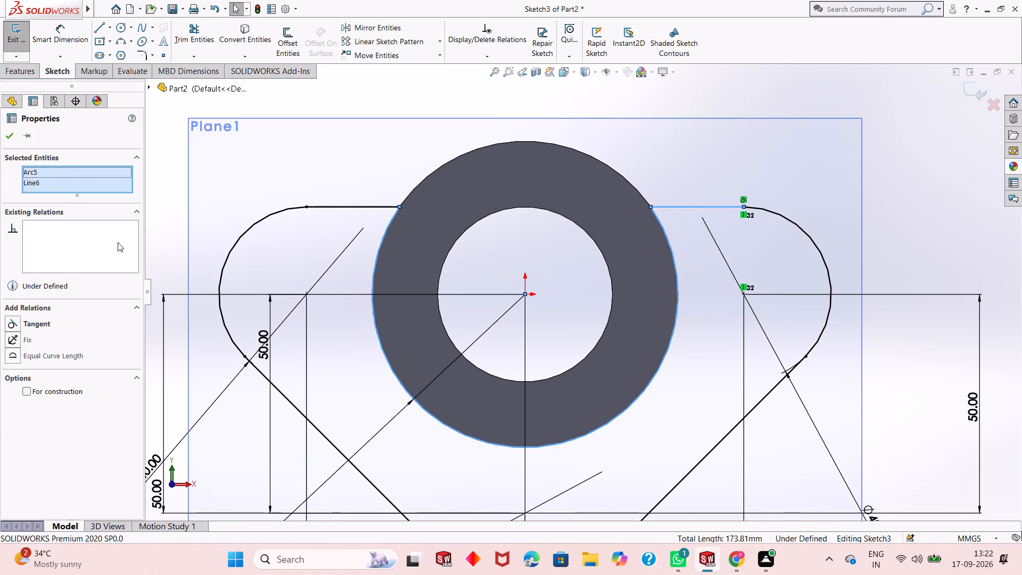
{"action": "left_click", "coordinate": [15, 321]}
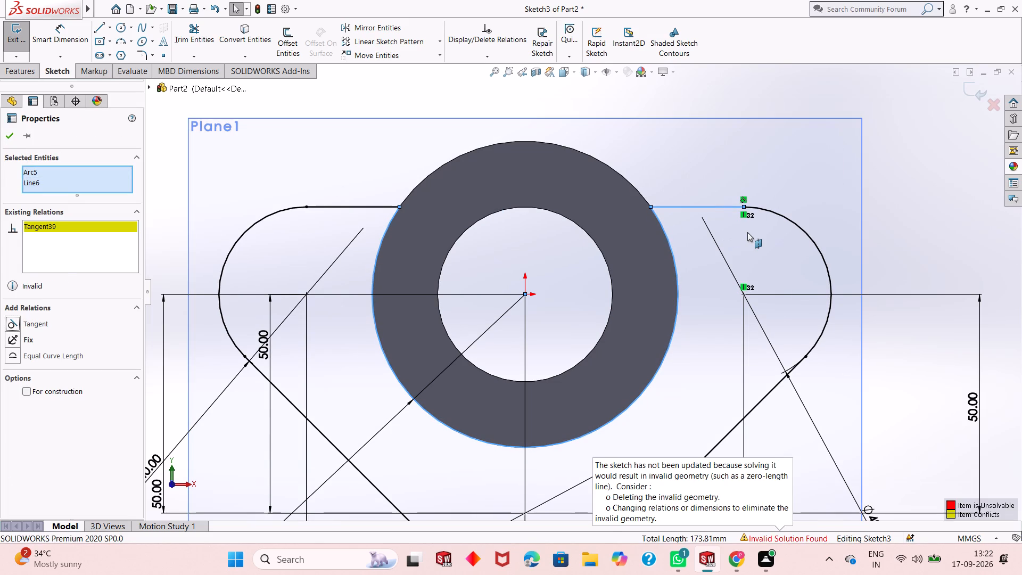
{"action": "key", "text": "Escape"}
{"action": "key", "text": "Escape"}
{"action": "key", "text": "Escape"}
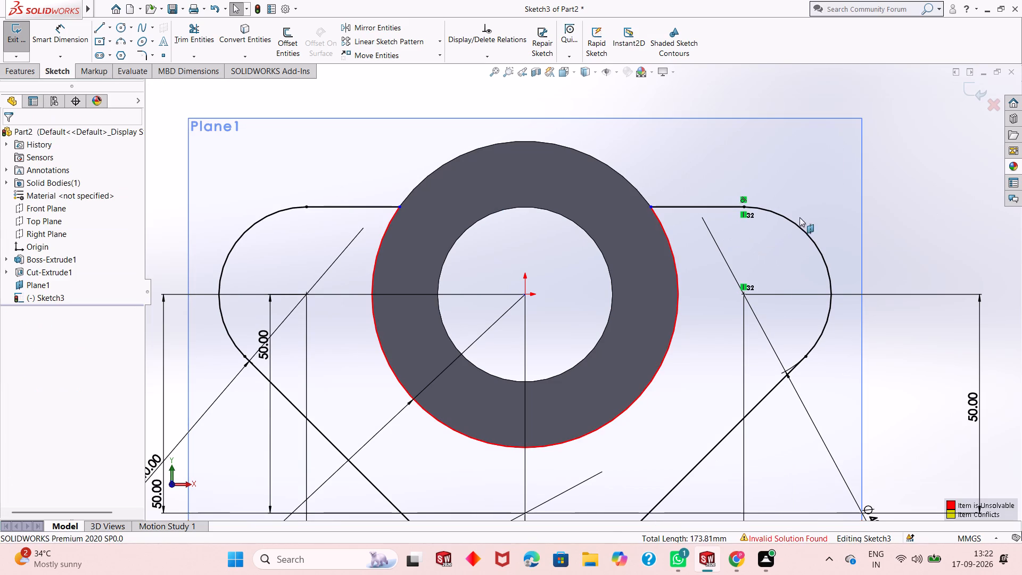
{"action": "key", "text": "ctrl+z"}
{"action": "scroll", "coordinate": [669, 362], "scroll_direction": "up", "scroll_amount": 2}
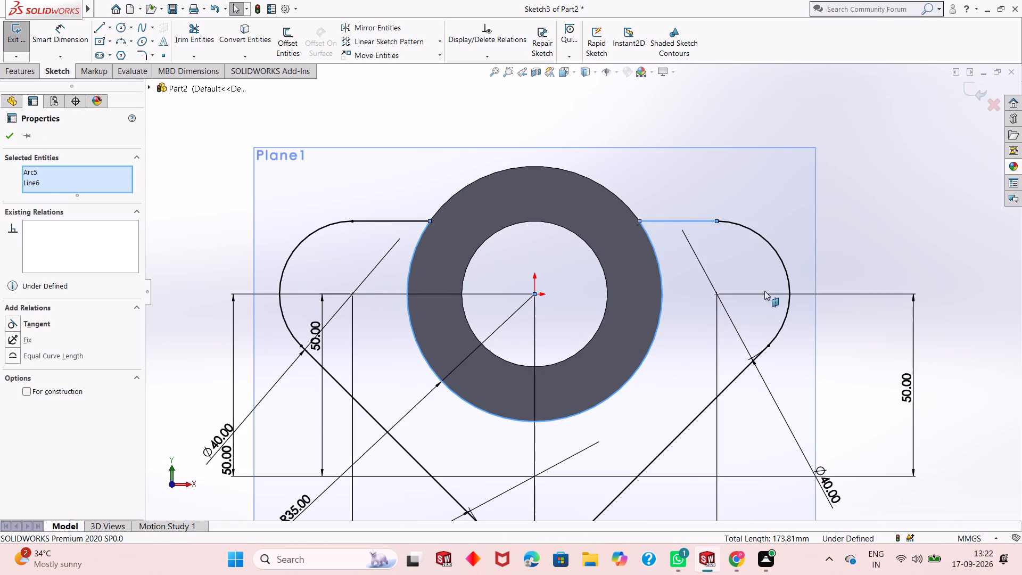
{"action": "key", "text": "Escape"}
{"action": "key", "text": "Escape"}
Dimension the horizontal distance from the arc's left endpoint to the origin.
{"action": "scroll", "coordinate": [628, 313], "scroll_direction": "up", "scroll_amount": 1}
{"action": "scroll", "coordinate": [575, 295], "scroll_direction": "down", "scroll_amount": 2}
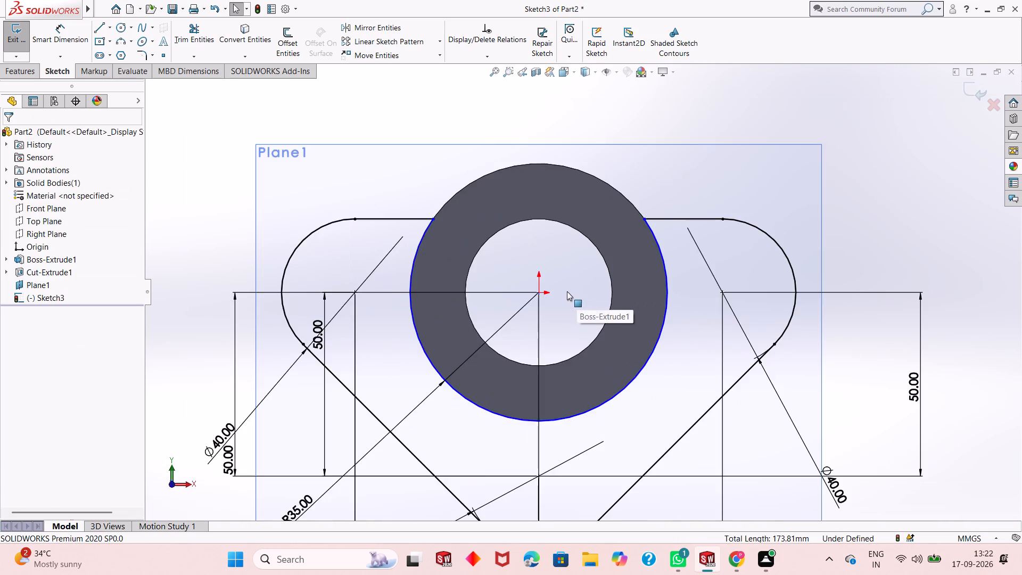
{"action": "scroll", "coordinate": [563, 305], "scroll_direction": "up", "scroll_amount": 1}
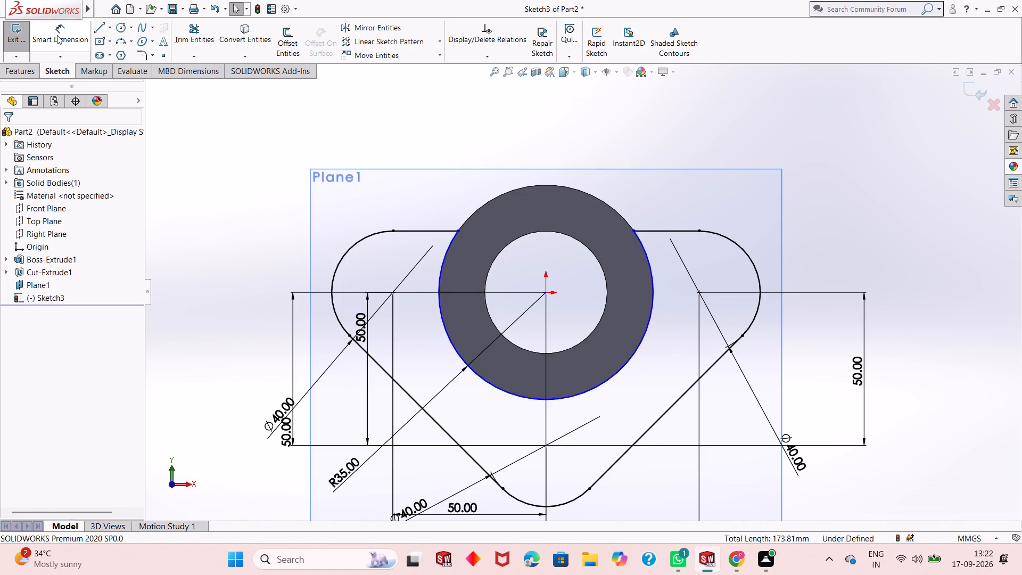
{"action": "left_click", "coordinate": [57, 35]}
{"action": "left_click", "coordinate": [458, 233]}
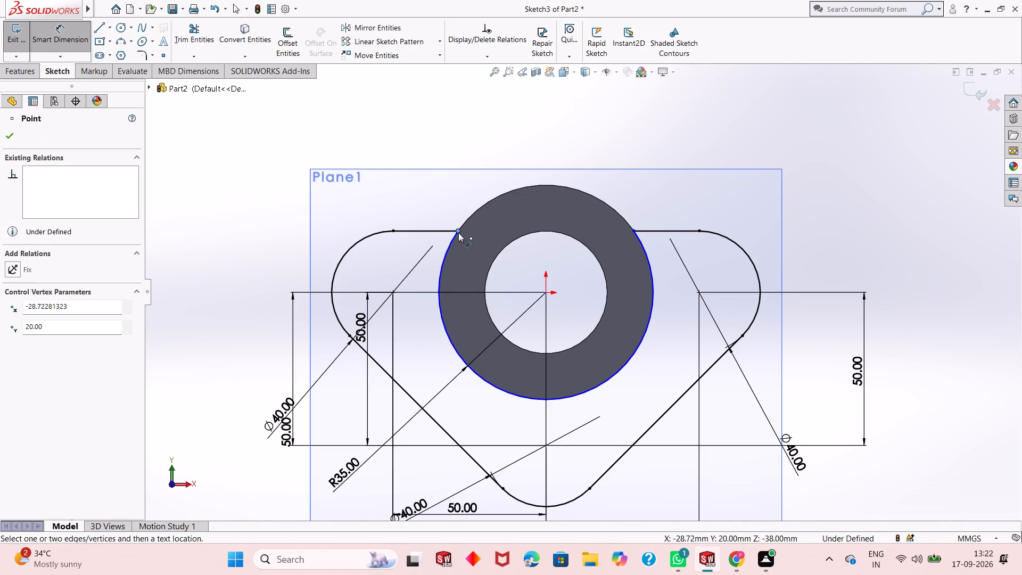
{"action": "left_click", "coordinate": [547, 294]}
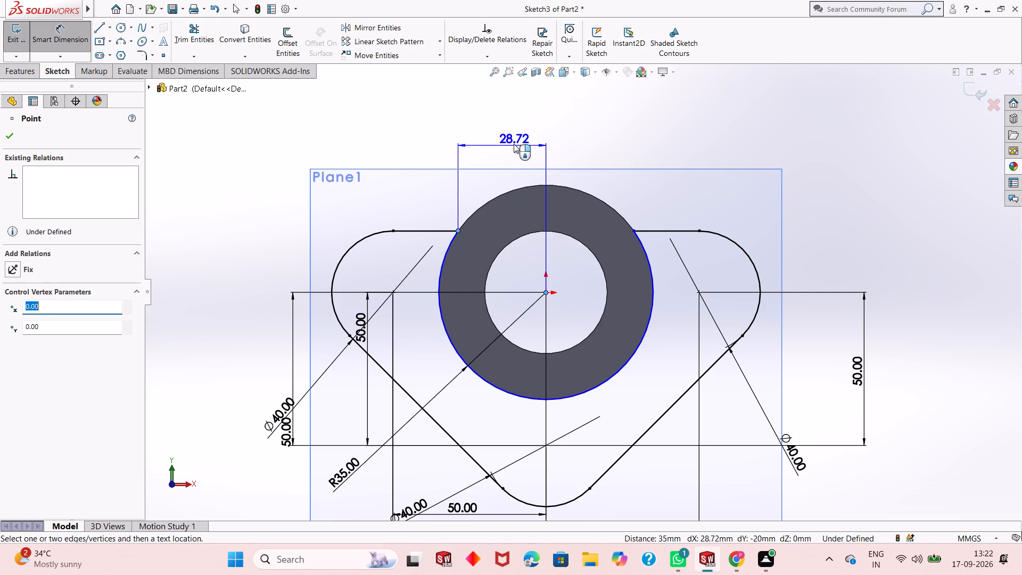
{"action": "left_click", "coordinate": [514, 144]}
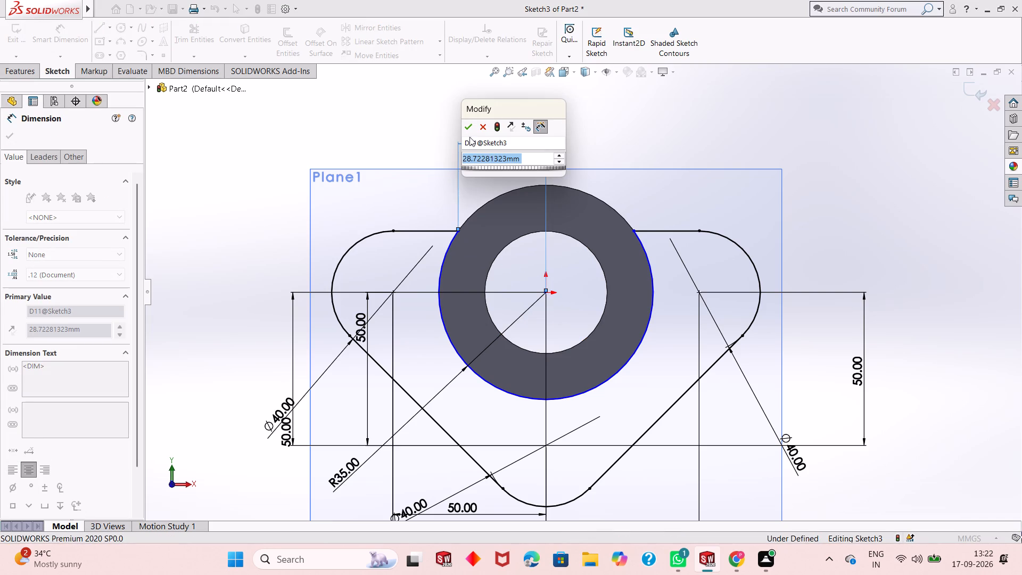
{"action": "left_click", "coordinate": [465, 126]}
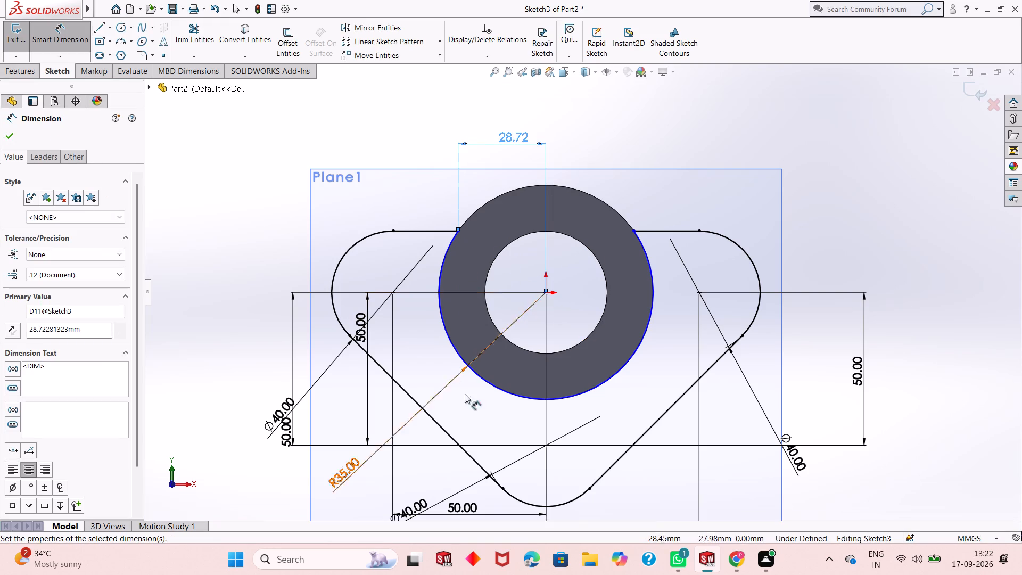
Dimension the right-hand horizontal line between its two endpoints, placing the dimension above the profile.
{"action": "left_click", "coordinate": [631, 229]}
{"action": "left_click", "coordinate": [699, 229]}
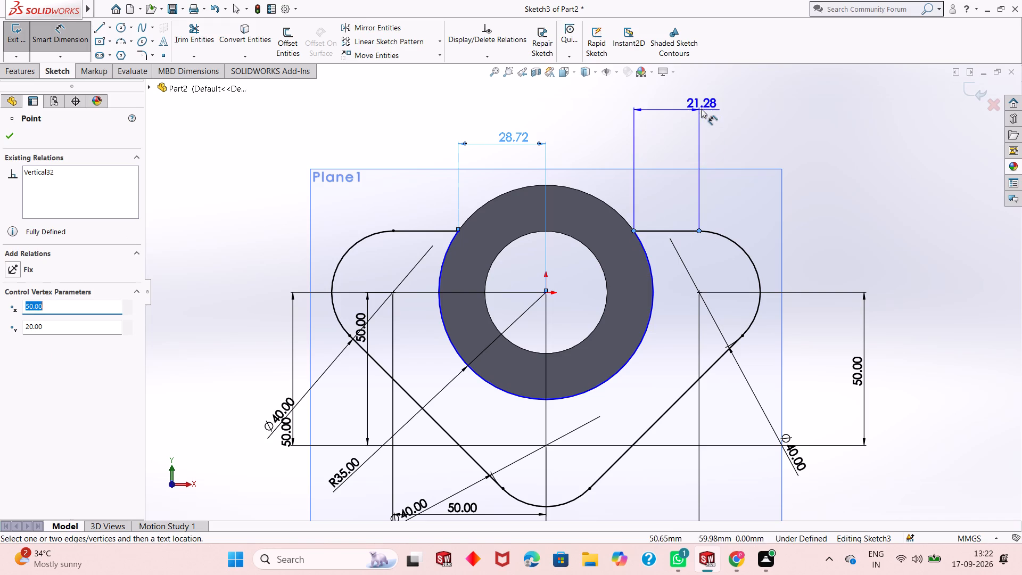
{"action": "left_click", "coordinate": [701, 109]}
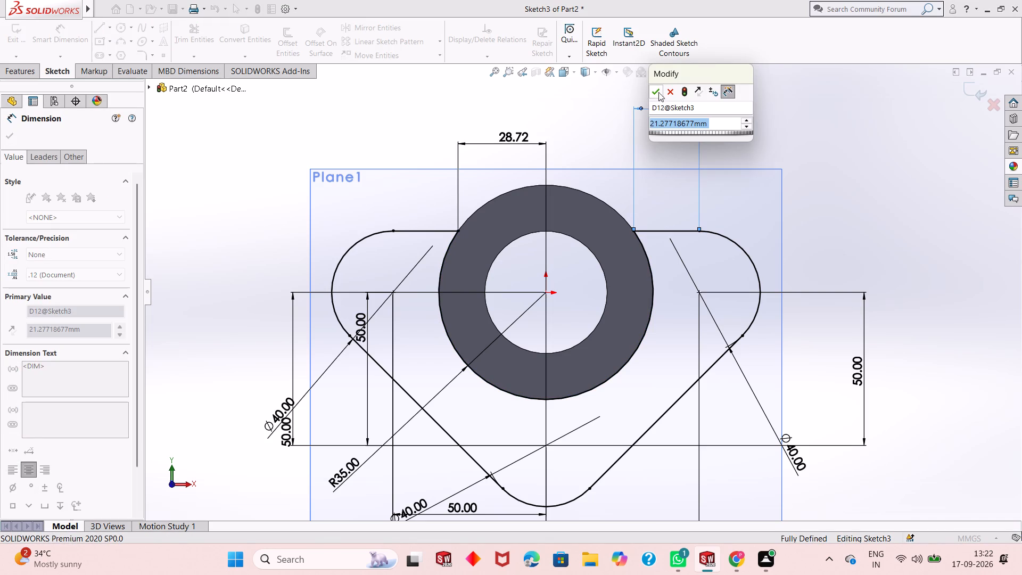
{"action": "left_click", "coordinate": [654, 89]}
{"action": "right_click", "coordinate": [785, 165]}
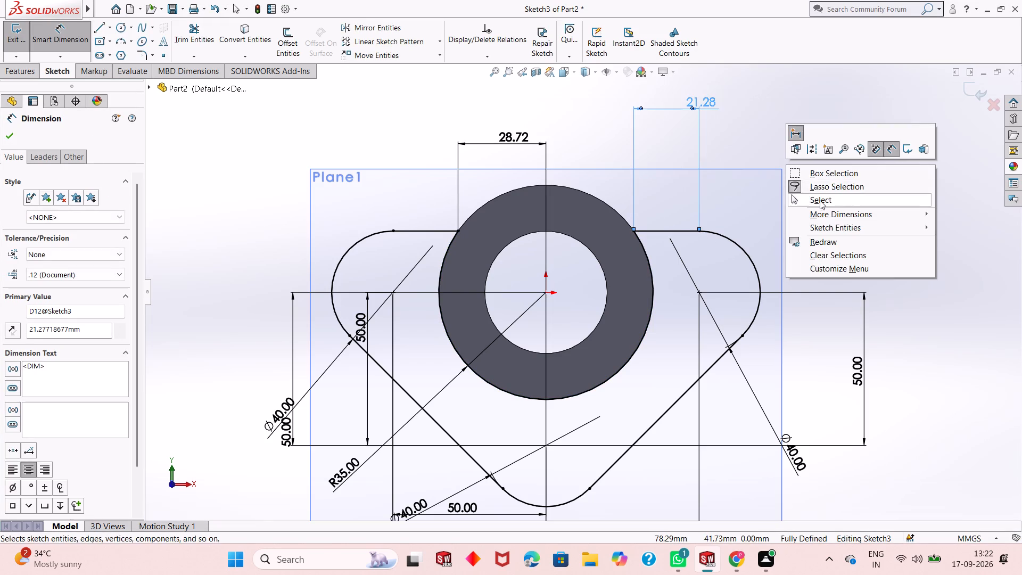
{"action": "left_click", "coordinate": [820, 200]}
Examine from several angles how the flange profile on Plane1 sits around the cylinder.
{"action": "scroll", "coordinate": [652, 274], "scroll_direction": "up", "scroll_amount": 2}
{"action": "middle_click_drag", "start_coordinate": [652, 274], "coordinate": [623, 289]}
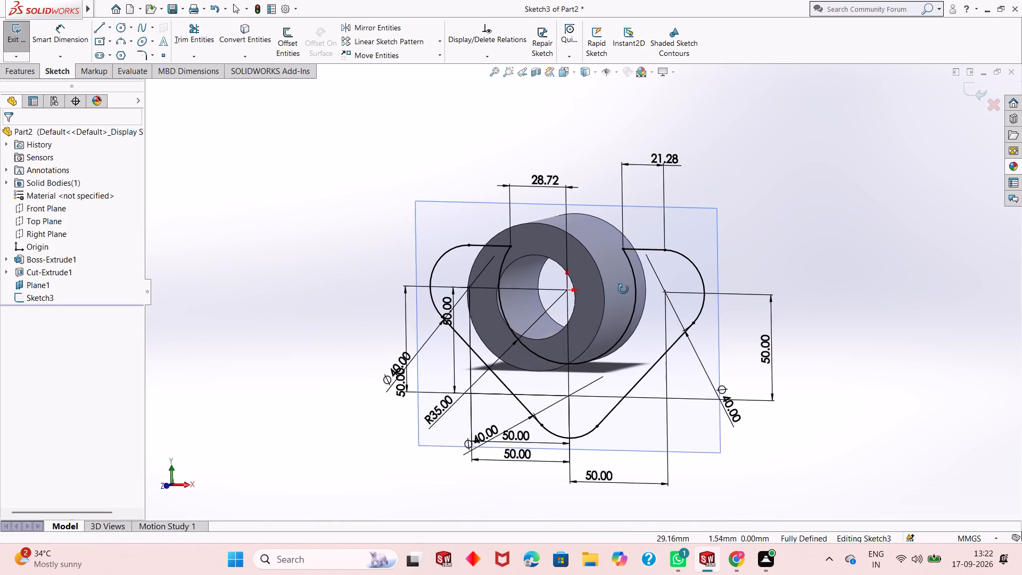
{"action": "middle_click_drag", "start_coordinate": [623, 289], "coordinate": [622, 290]}
{"action": "scroll", "coordinate": [622, 290], "scroll_direction": "up", "scroll_amount": 1}
{"action": "scroll", "coordinate": [633, 274], "scroll_direction": "down", "scroll_amount": 9}
{"action": "scroll", "coordinate": [484, 279], "scroll_direction": "up", "scroll_amount": 2}
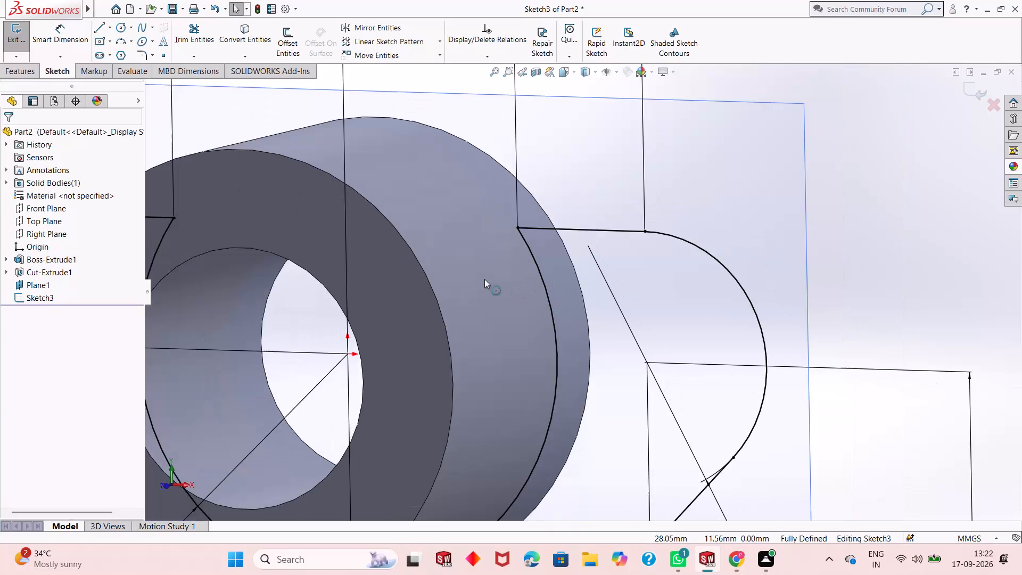
{"action": "scroll", "coordinate": [484, 279], "scroll_direction": "up", "scroll_amount": 4}
{"action": "middle_click_drag", "start_coordinate": [484, 278], "coordinate": [507, 277]}
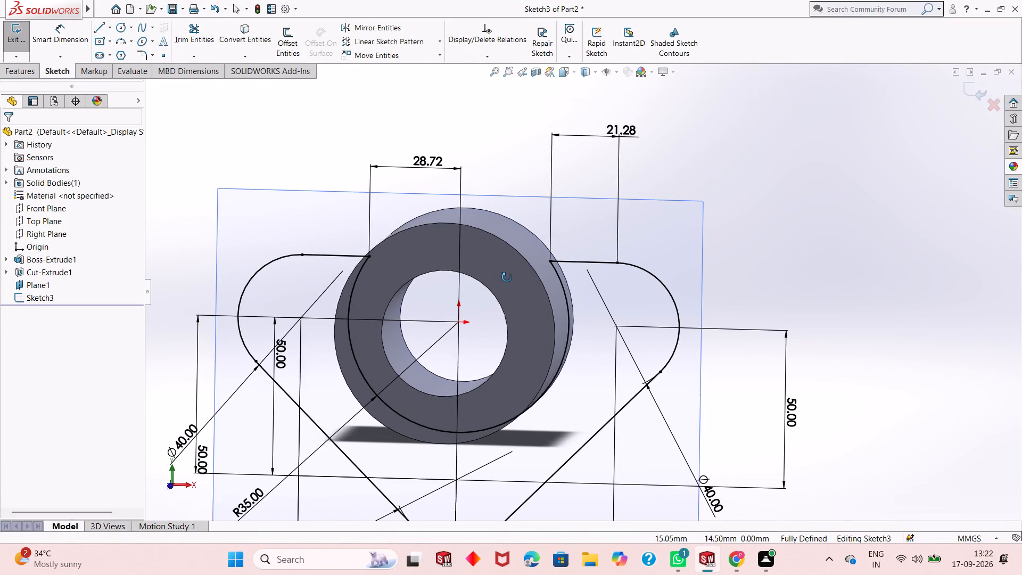
{"action": "middle_click_drag", "start_coordinate": [507, 277], "coordinate": [509, 277]}
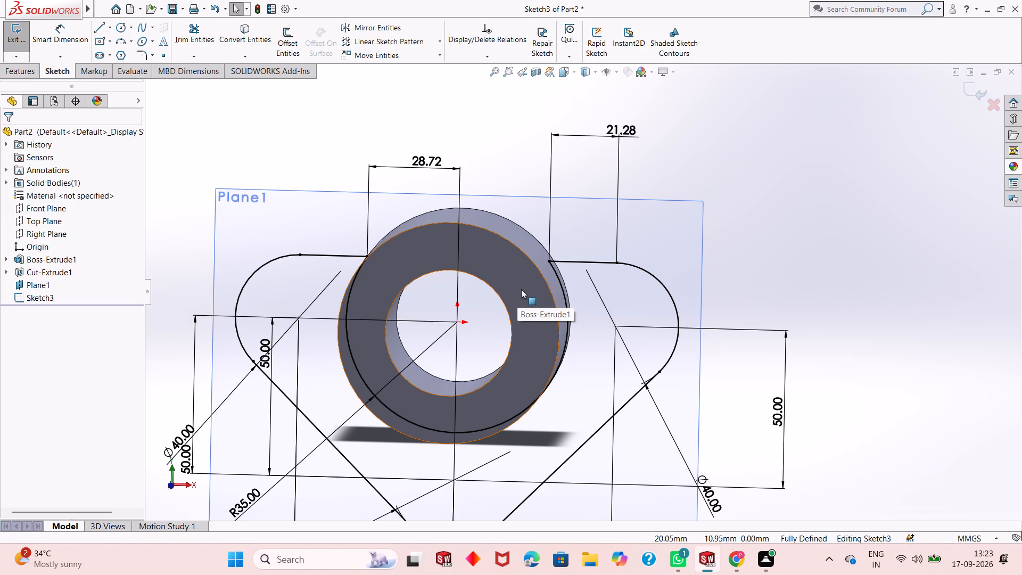
{"action": "middle_click_drag", "start_coordinate": [521, 289], "coordinate": [523, 313]}
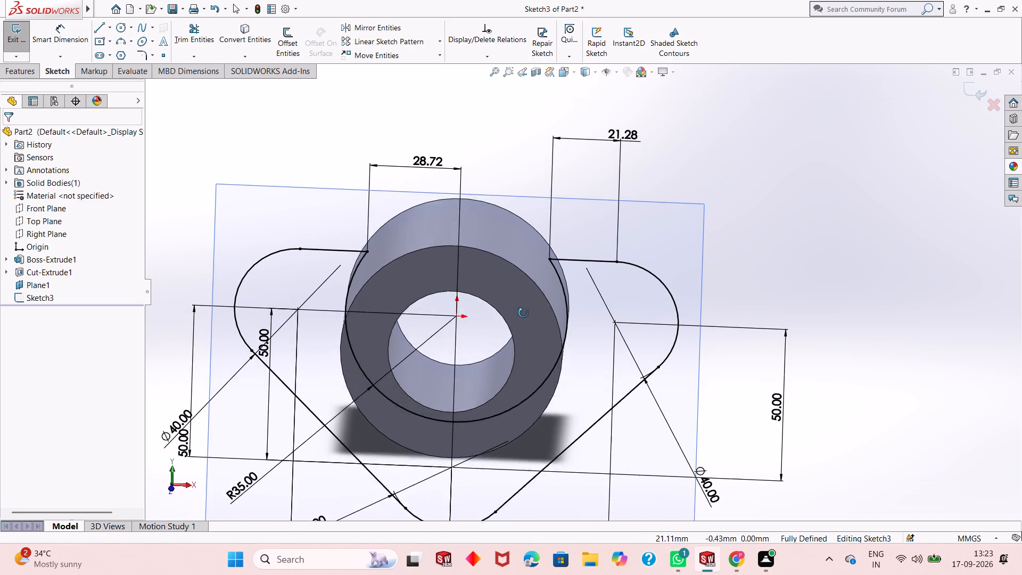
{"action": "middle_click_drag", "start_coordinate": [523, 313], "coordinate": [636, 275]}
{"action": "scroll", "coordinate": [521, 248], "scroll_direction": "up", "scroll_amount": 1}
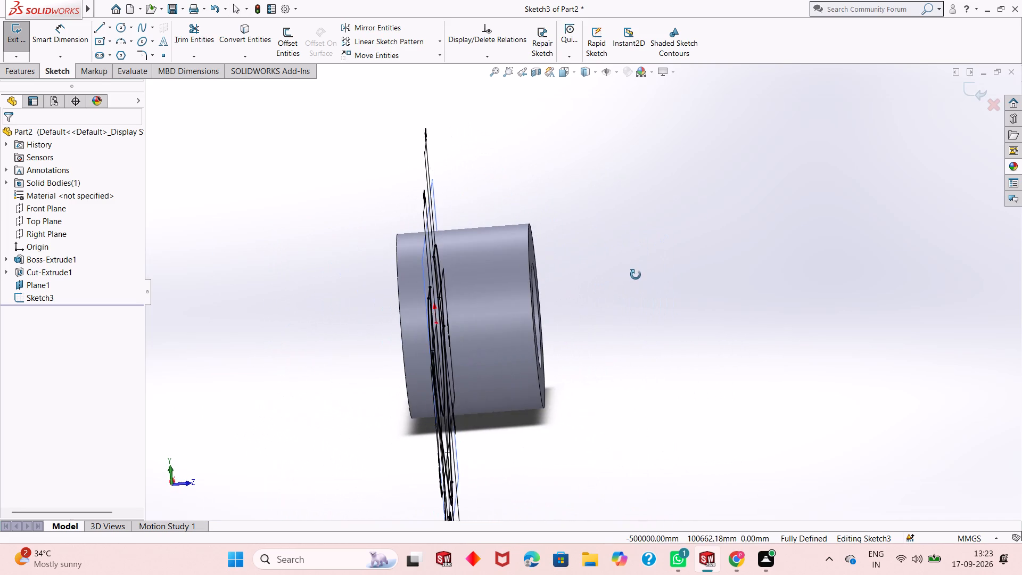
{"action": "middle_click_drag", "start_coordinate": [636, 275], "coordinate": [562, 299]}
{"action": "scroll", "coordinate": [473, 337], "scroll_direction": "down", "scroll_amount": 1}
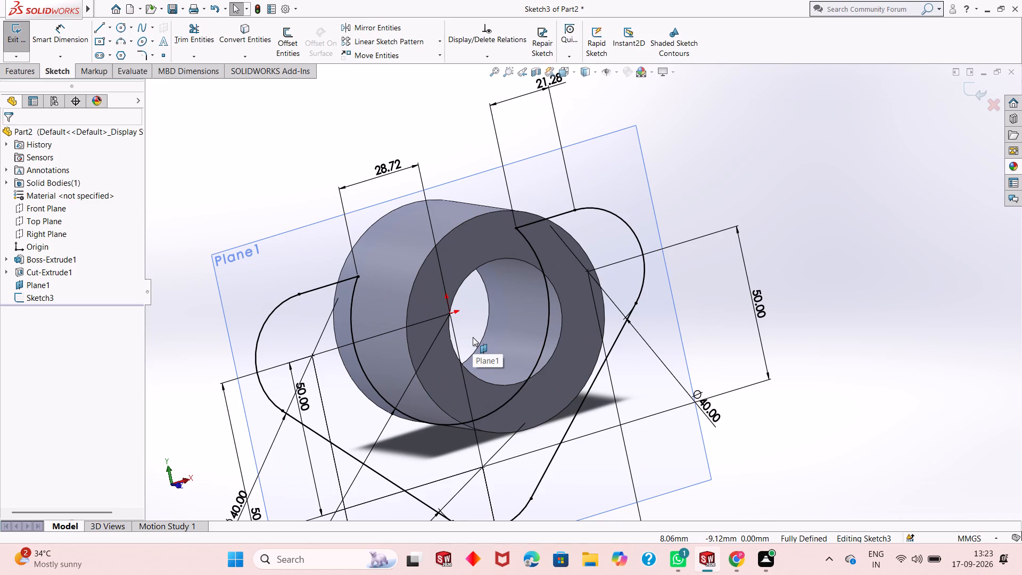
{"action": "scroll", "coordinate": [473, 337], "scroll_direction": "up", "scroll_amount": 3}
{"action": "scroll", "coordinate": [416, 310], "scroll_direction": "down", "scroll_amount": 3}
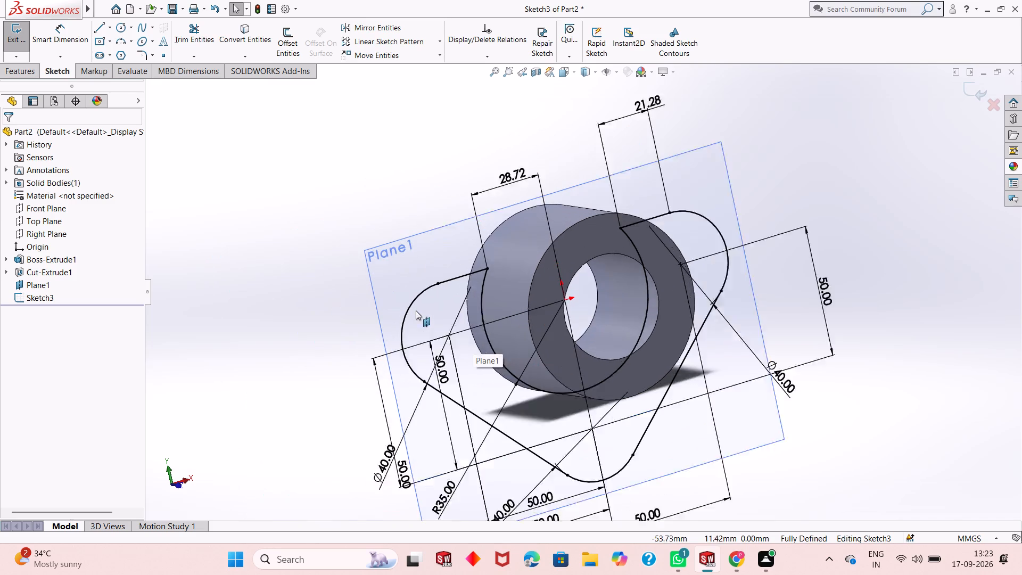
{"action": "middle_click_drag", "start_coordinate": [513, 354], "coordinate": [389, 405]}
{"action": "scroll", "coordinate": [435, 327], "scroll_direction": "up", "scroll_amount": 3}
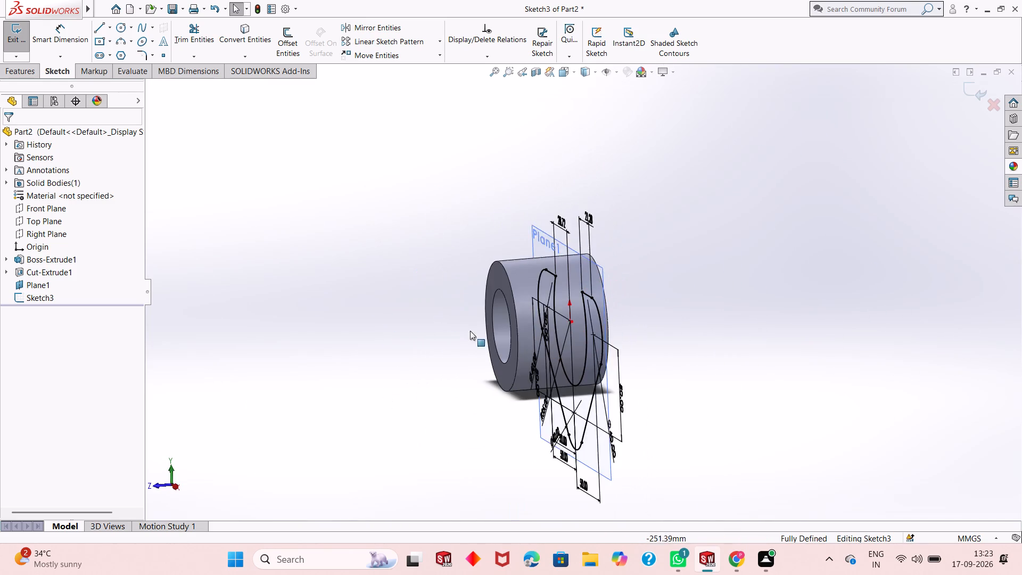
{"action": "scroll", "coordinate": [532, 327], "scroll_direction": "up", "scroll_amount": 1}
{"action": "middle_click_drag", "start_coordinate": [533, 327], "coordinate": [493, 373]}
{"action": "scroll", "coordinate": [539, 326], "scroll_direction": "down", "scroll_amount": 5}
{"action": "scroll", "coordinate": [551, 341], "scroll_direction": "up", "scroll_amount": 1}
{"action": "middle_click_drag", "start_coordinate": [552, 342], "coordinate": [647, 291]}
{"action": "scroll", "coordinate": [565, 286], "scroll_direction": "up", "scroll_amount": 2}
{"action": "middle_click_drag", "start_coordinate": [565, 286], "coordinate": [591, 302]}
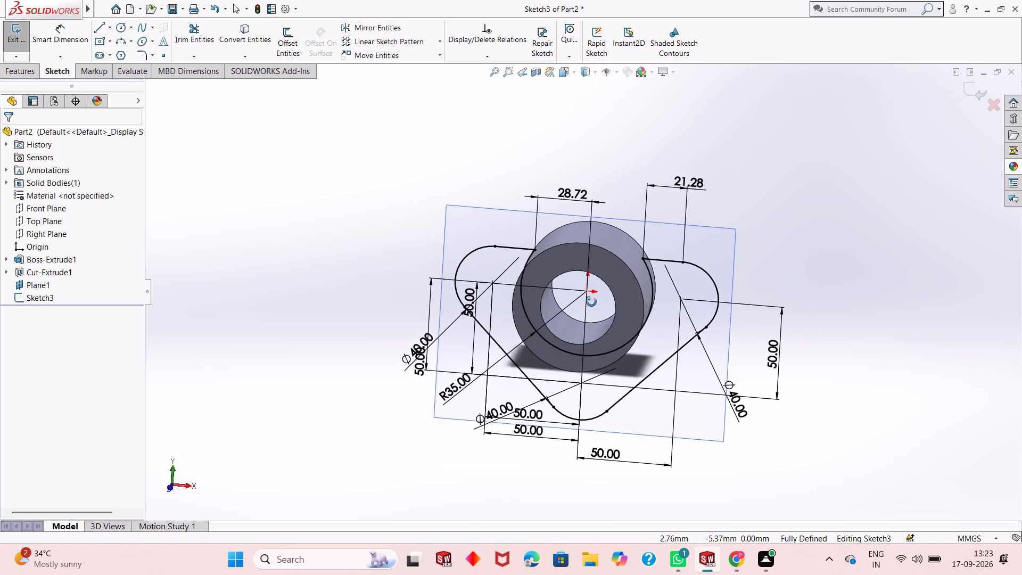
{"action": "middle_click_drag", "start_coordinate": [591, 302], "coordinate": [561, 349]}
{"action": "scroll", "coordinate": [561, 349], "scroll_direction": "up", "scroll_amount": 1}
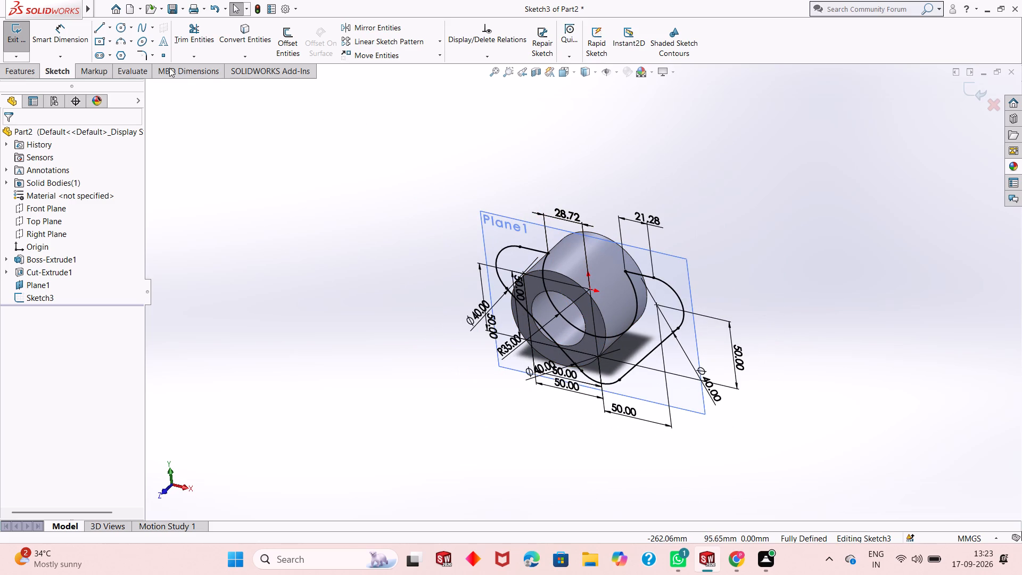
Extrude the flange profile 12 mm blind in the reversed direction from Plane1, merged with the cylinder.
{"action": "left_click", "coordinate": [24, 73]}
{"action": "left_click", "coordinate": [19, 52]}
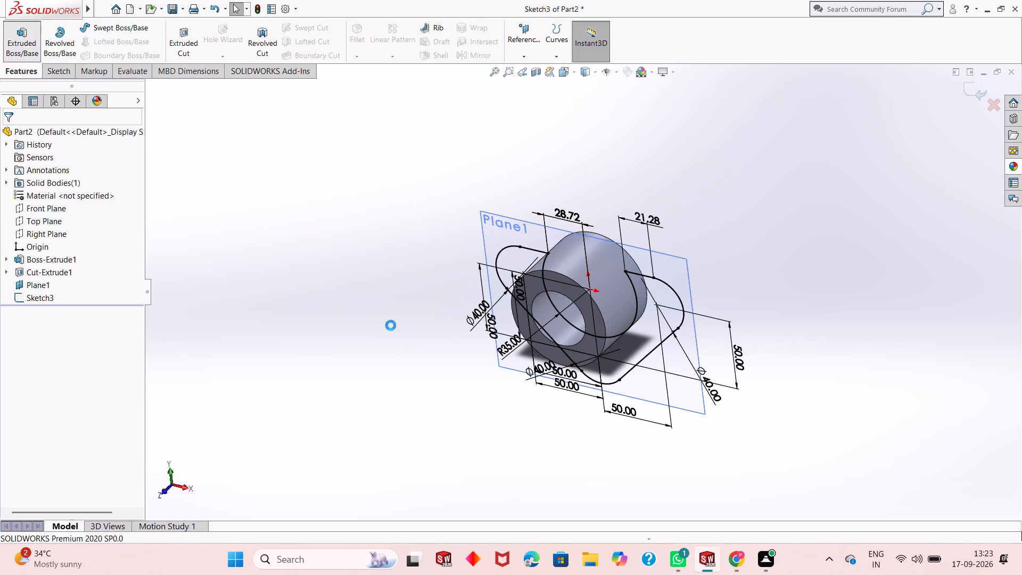
{"action": "middle_click_drag", "start_coordinate": [422, 339], "coordinate": [327, 268]}
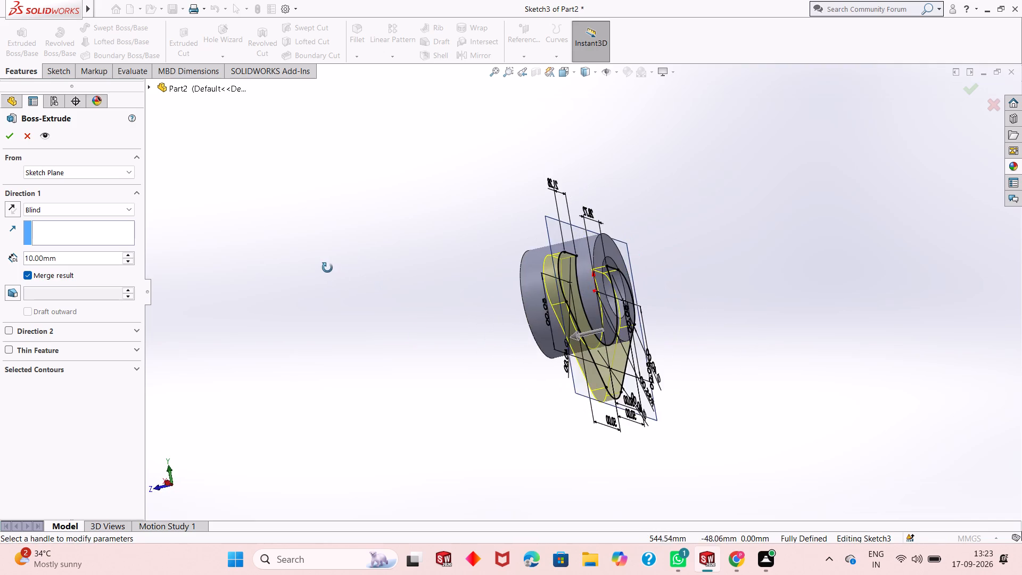
{"action": "middle_click_drag", "start_coordinate": [327, 268], "coordinate": [376, 345]}
{"action": "scroll", "coordinate": [373, 292], "scroll_direction": "down", "scroll_amount": 2}
{"action": "scroll", "coordinate": [373, 292], "scroll_direction": "up", "scroll_amount": 2}
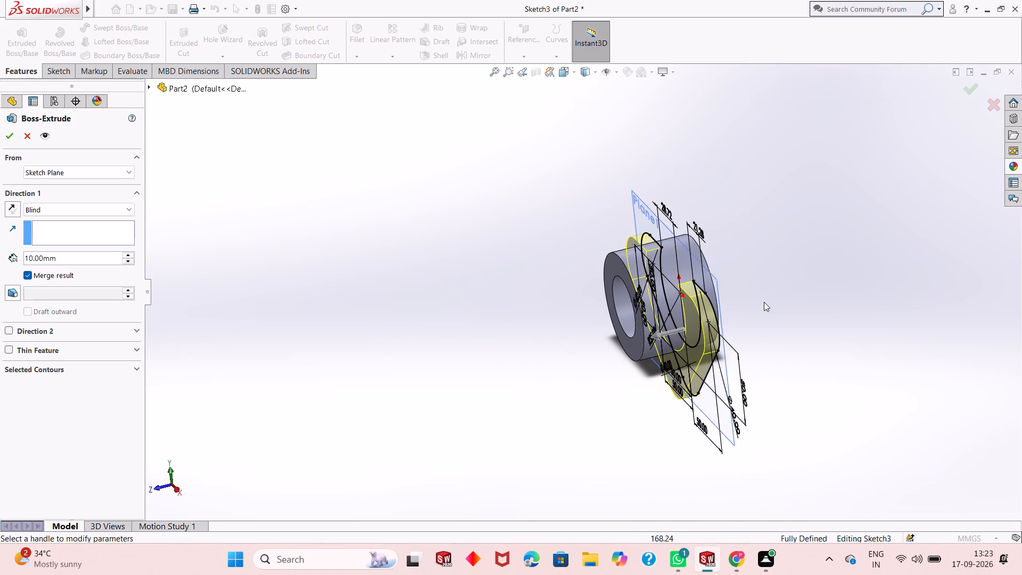
{"action": "scroll", "coordinate": [764, 302], "scroll_direction": "down", "scroll_amount": 7}
{"action": "scroll", "coordinate": [564, 349], "scroll_direction": "up", "scroll_amount": 3}
{"action": "middle_click_drag", "start_coordinate": [542, 309], "coordinate": [531, 272]}
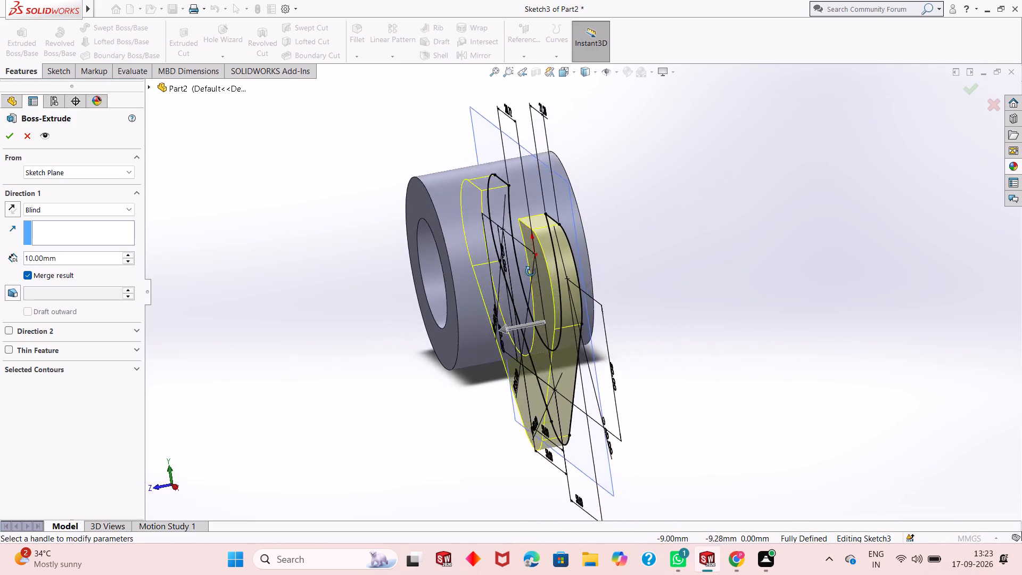
{"action": "middle_click_drag", "start_coordinate": [531, 272], "coordinate": [538, 318]}
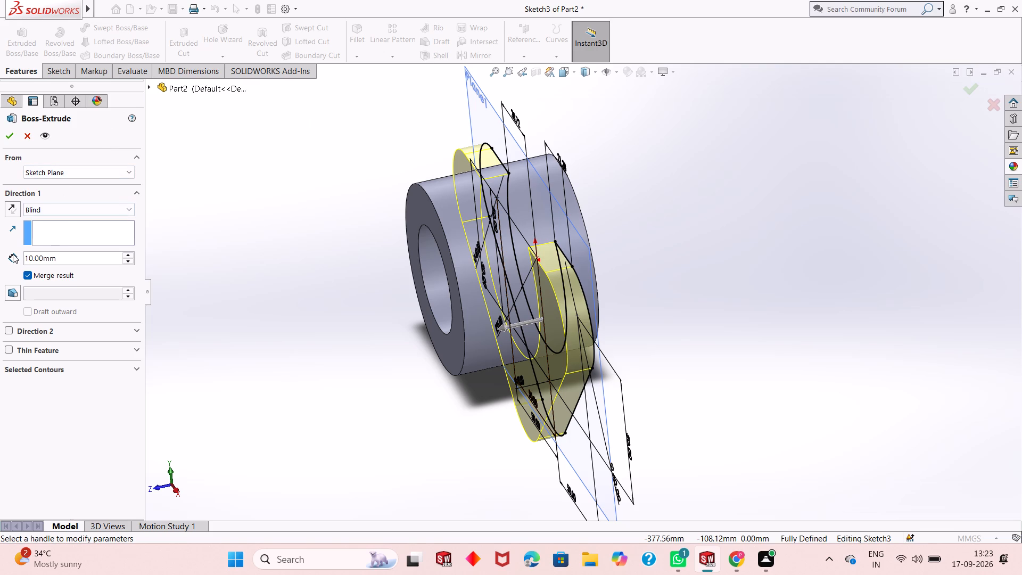
{"action": "left_click", "coordinate": [7, 211]}
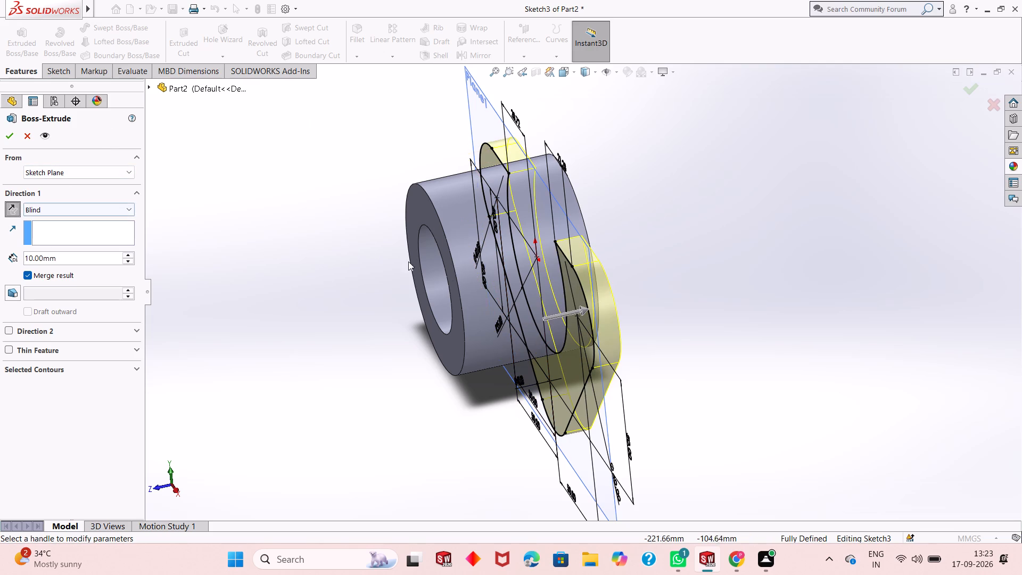
{"action": "middle_click_drag", "start_coordinate": [482, 284], "coordinate": [465, 299]}
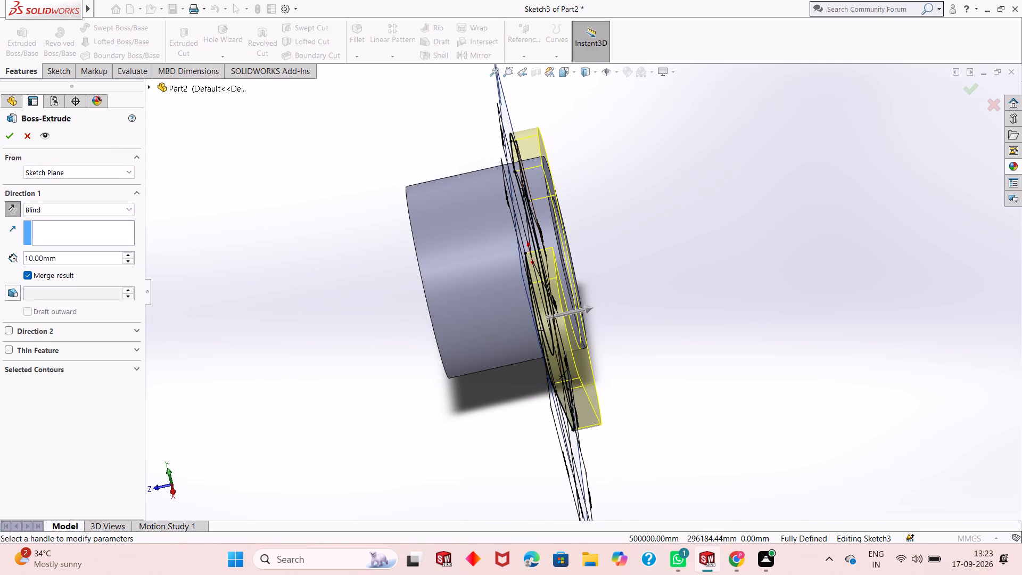
{"action": "double_click", "coordinate": [89, 260]}
{"action": "type", "text": "12"}
{"action": "key", "text": "Return"}
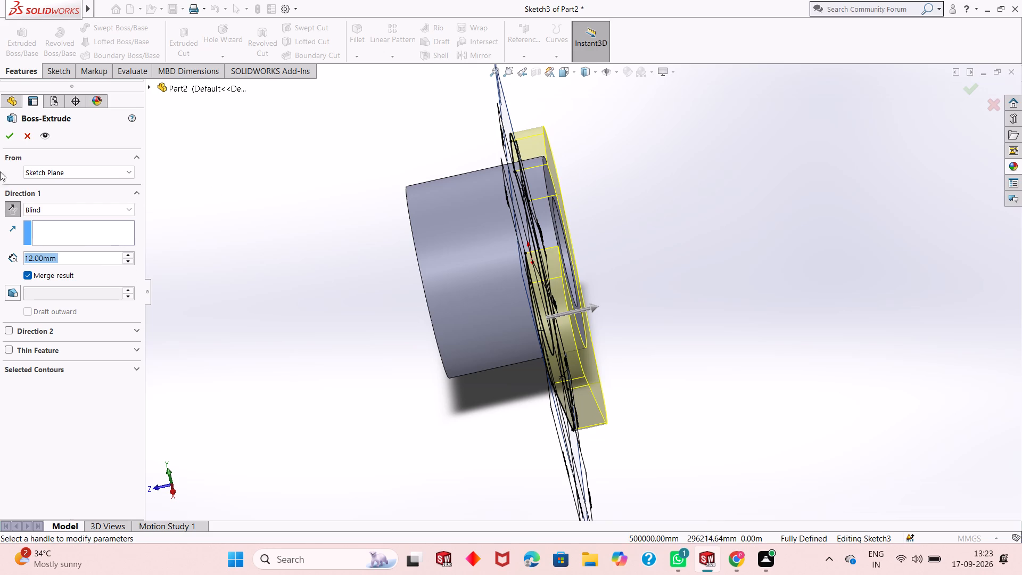
{"action": "left_click", "coordinate": [4, 134]}
{"action": "left_click", "coordinate": [335, 185]}
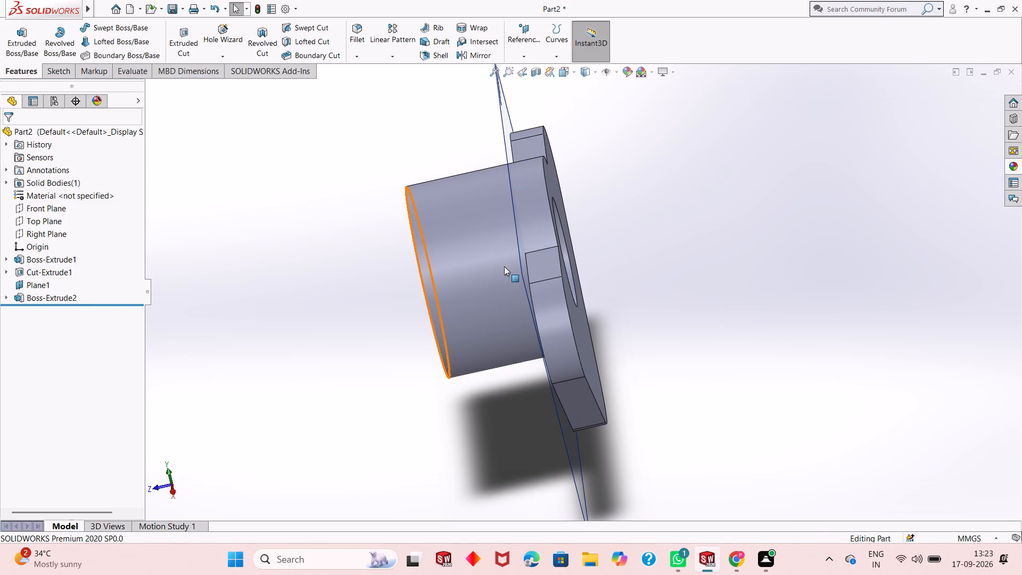
Hide Plane1 in the model view.
{"action": "middle_click_drag", "start_coordinate": [504, 266], "coordinate": [590, 193]}
{"action": "right_click", "coordinate": [682, 153]}
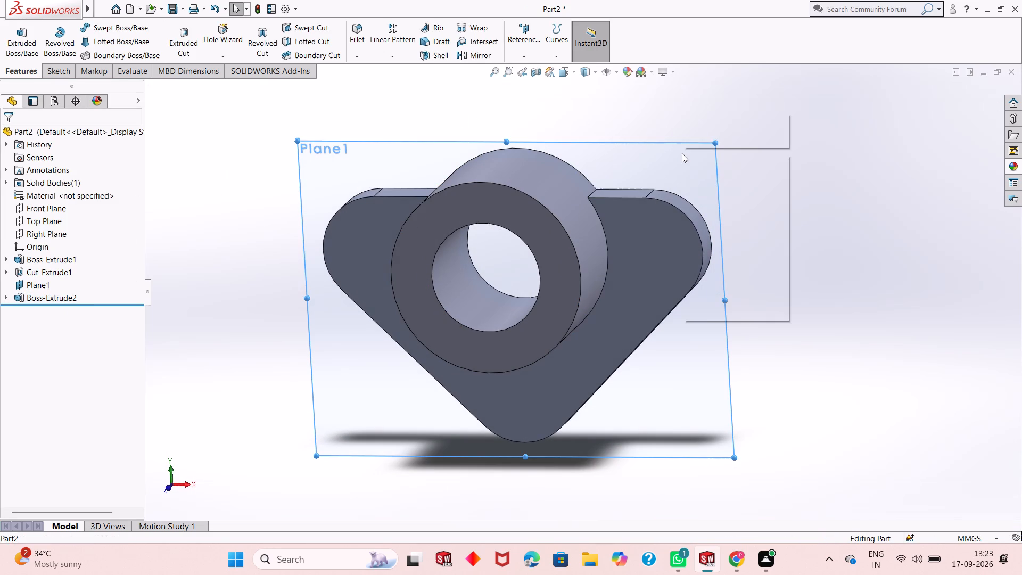
{"action": "left_click", "coordinate": [719, 143]}
Fillet the two edges where the flange's upper flat faces meet the cylinder with an 8 mm radius.
{"action": "middle_click_drag", "start_coordinate": [656, 287], "coordinate": [657, 285]}
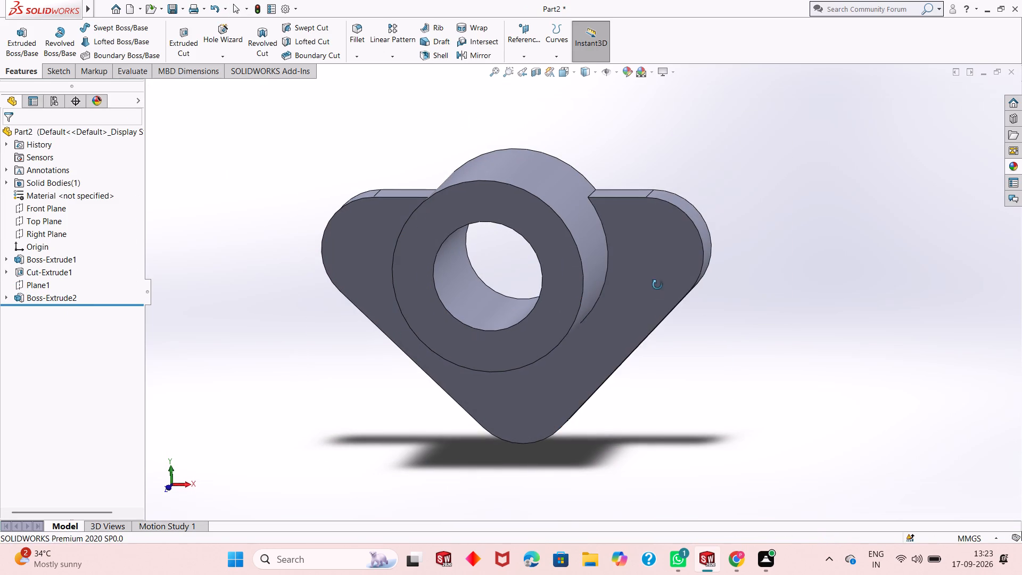
{"action": "middle_click_drag", "start_coordinate": [657, 285], "coordinate": [682, 325]}
{"action": "middle_click_drag", "start_coordinate": [622, 229], "coordinate": [622, 239]}
{"action": "middle_click_drag", "start_coordinate": [554, 136], "coordinate": [557, 205]}
{"action": "scroll", "coordinate": [567, 204], "scroll_direction": "down", "scroll_amount": 3}
{"action": "scroll", "coordinate": [541, 203], "scroll_direction": "up", "scroll_amount": 2}
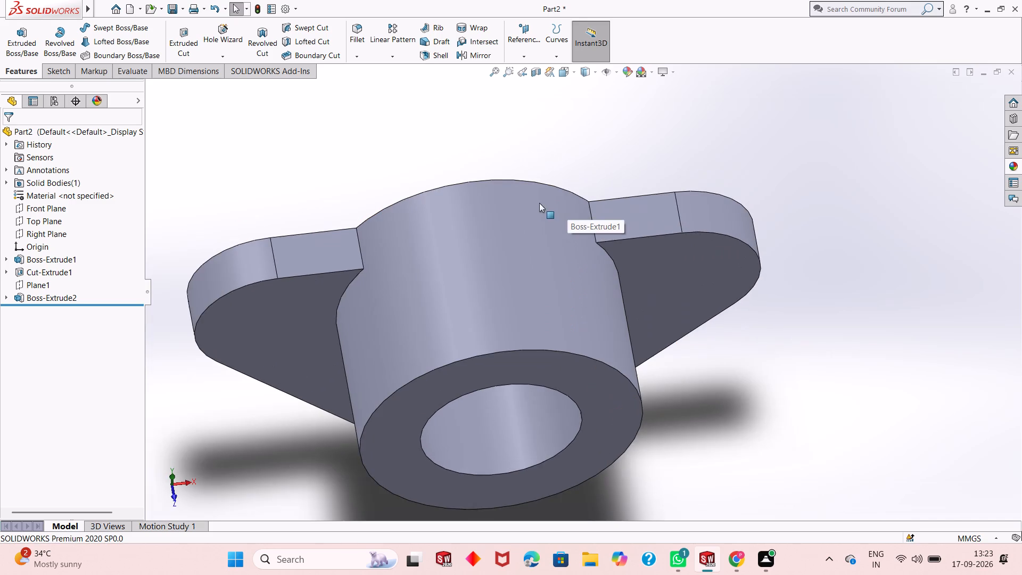
{"action": "scroll", "coordinate": [490, 217], "scroll_direction": "down", "scroll_amount": 1}
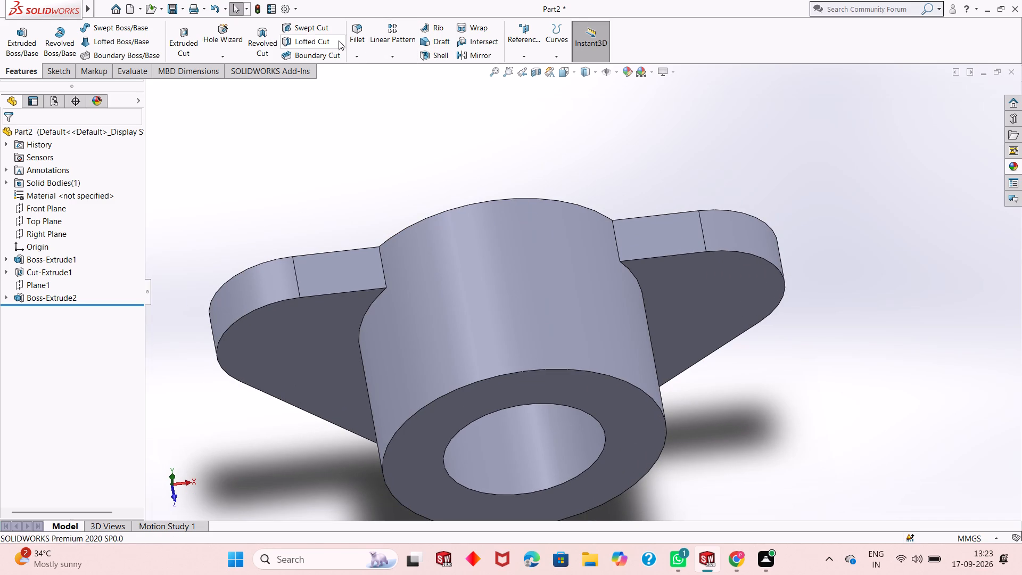
{"action": "left_click", "coordinate": [355, 34]}
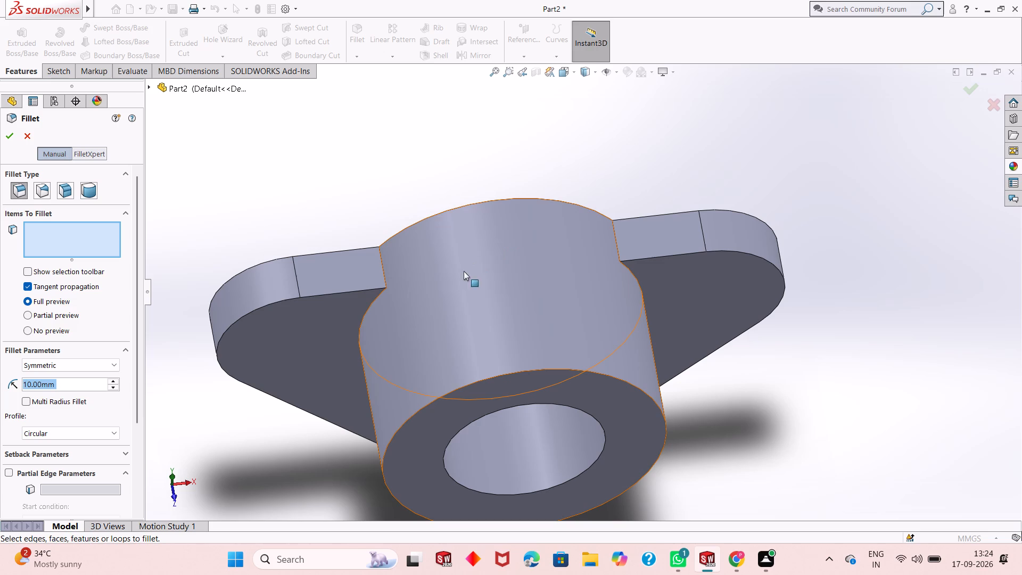
{"action": "key", "text": "8"}
{"action": "key", "text": "Return"}
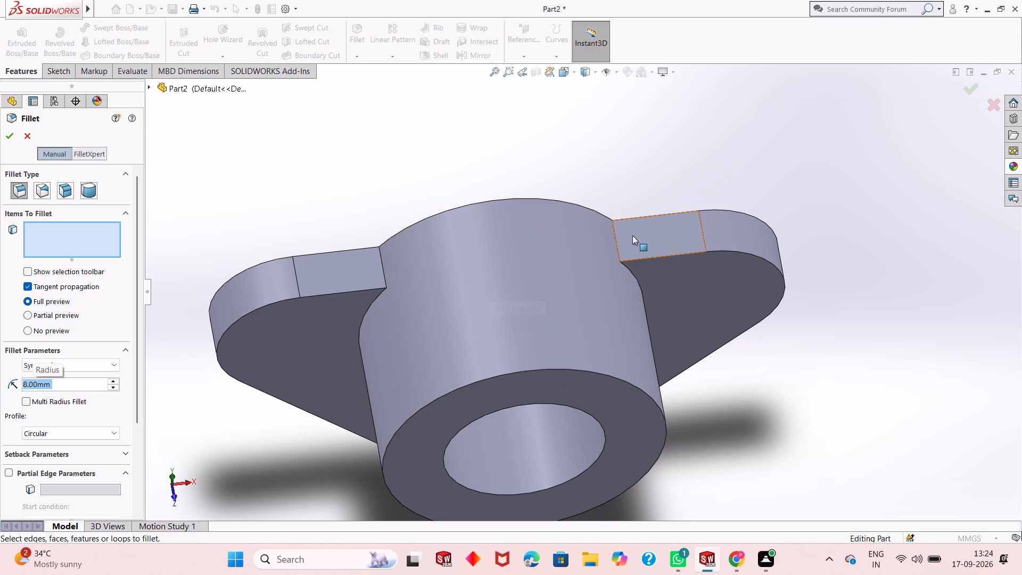
{"action": "left_click", "coordinate": [618, 247]}
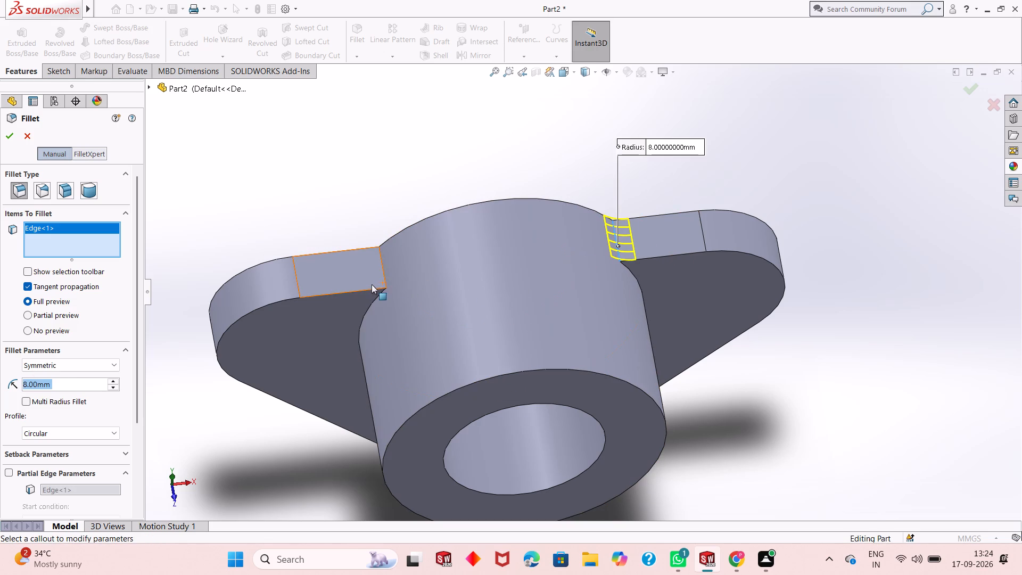
{"action": "left_click", "coordinate": [383, 264]}
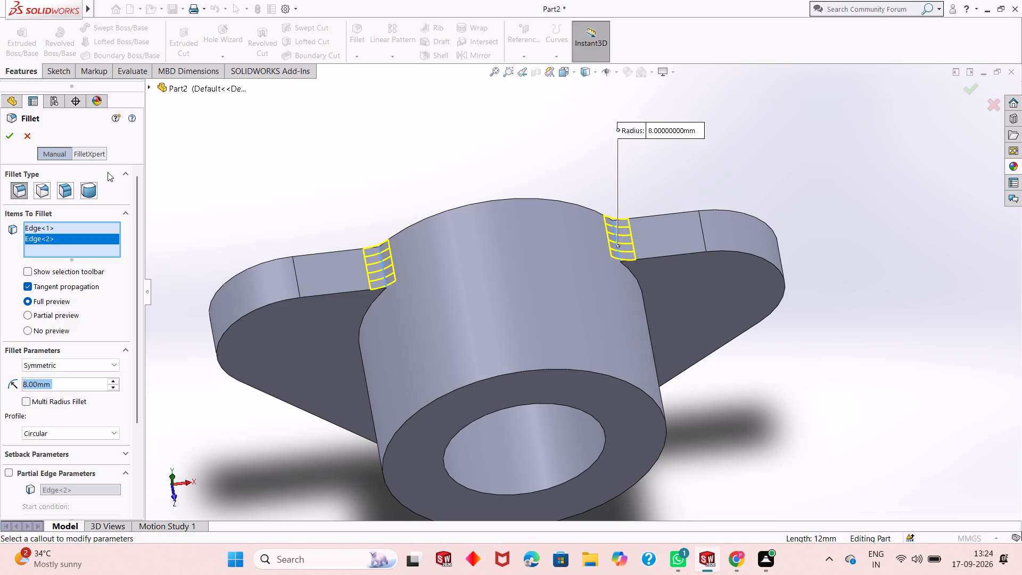
{"action": "left_click", "coordinate": [12, 141]}
Examine the filleted junctions, the flange and the cylinder bore from several angles.
{"action": "middle_click_drag", "start_coordinate": [522, 397], "coordinate": [521, 326]}
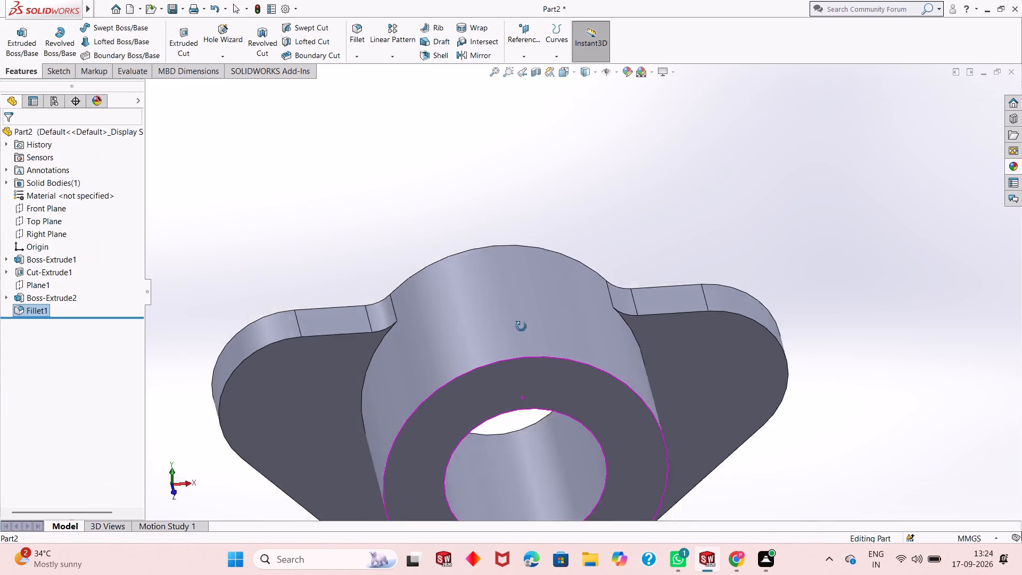
{"action": "middle_click_drag", "start_coordinate": [521, 326], "coordinate": [483, 309]}
{"action": "scroll", "coordinate": [657, 357], "scroll_direction": "down", "scroll_amount": 2}
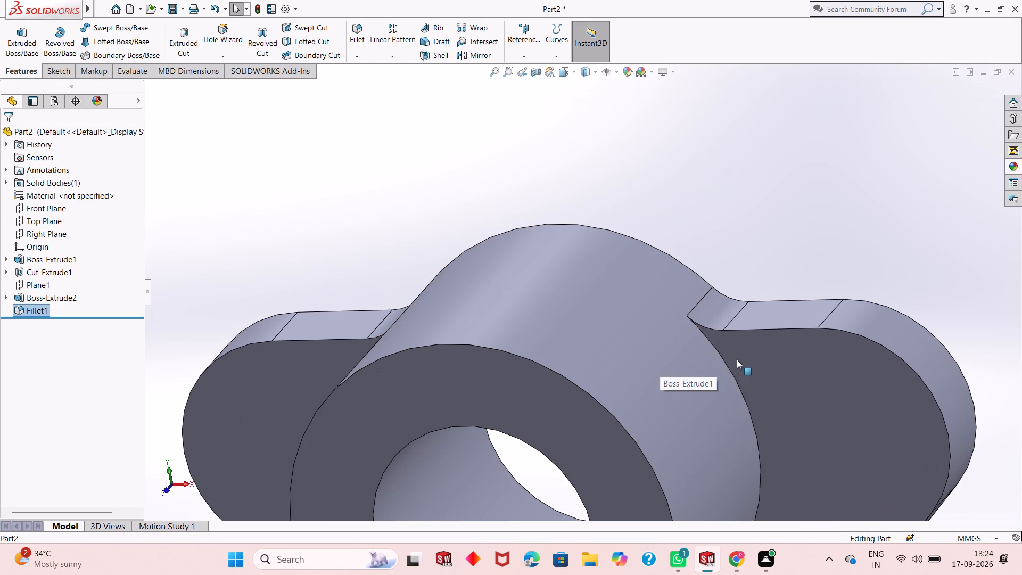
{"action": "scroll", "coordinate": [780, 377], "scroll_direction": "up", "scroll_amount": 1}
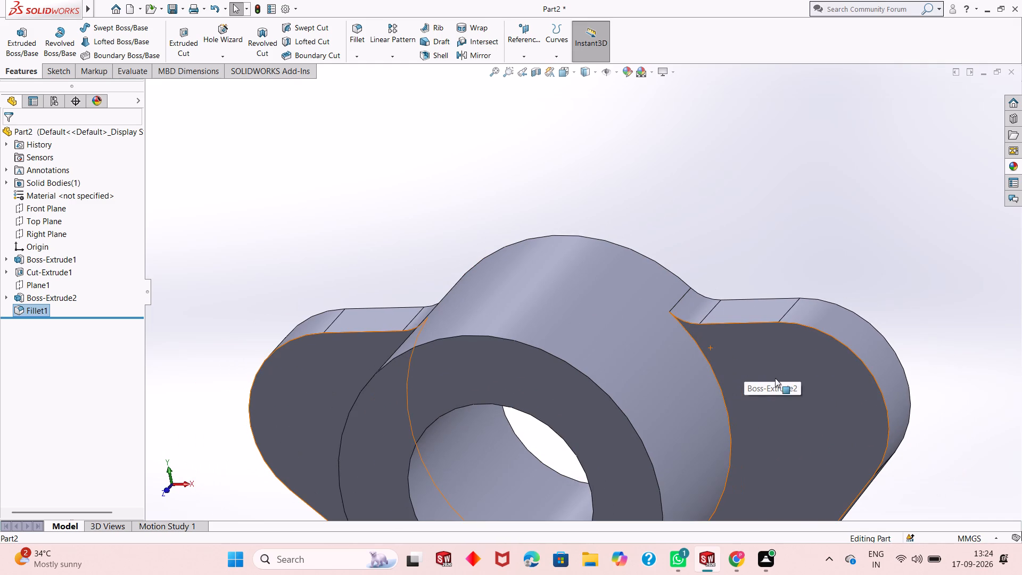
{"action": "scroll", "coordinate": [752, 377], "scroll_direction": "up", "scroll_amount": 4}
{"action": "middle_click_drag", "start_coordinate": [708, 372], "coordinate": [742, 307]}
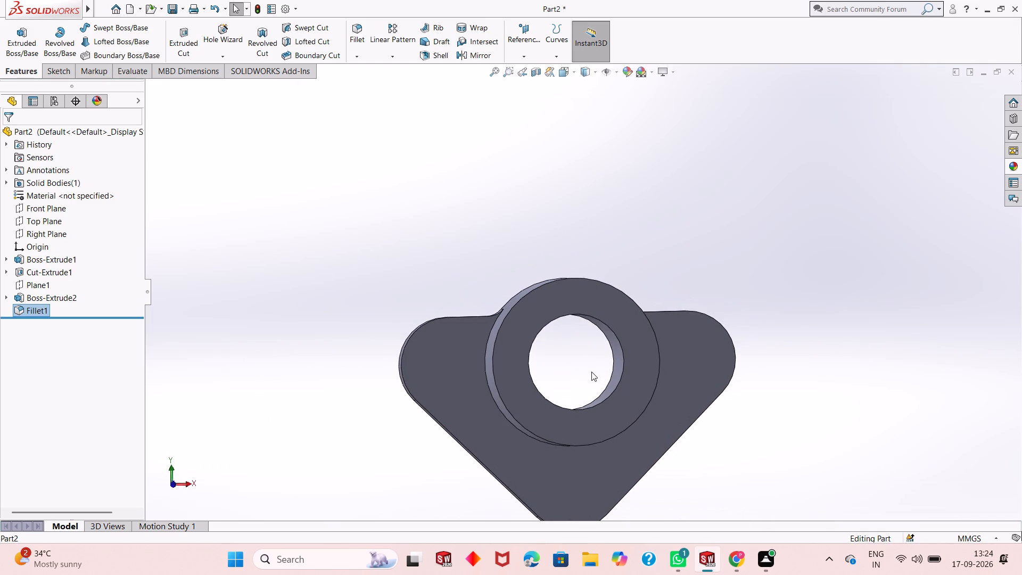
{"action": "scroll", "coordinate": [591, 375], "scroll_direction": "down", "scroll_amount": 2}
{"action": "scroll", "coordinate": [591, 376], "scroll_direction": "up", "scroll_amount": 5}
{"action": "middle_click_drag", "start_coordinate": [588, 381], "coordinate": [586, 399]}
{"action": "scroll", "coordinate": [585, 367], "scroll_direction": "up", "scroll_amount": 1}
{"action": "scroll", "coordinate": [583, 333], "scroll_direction": "down", "scroll_amount": 5}
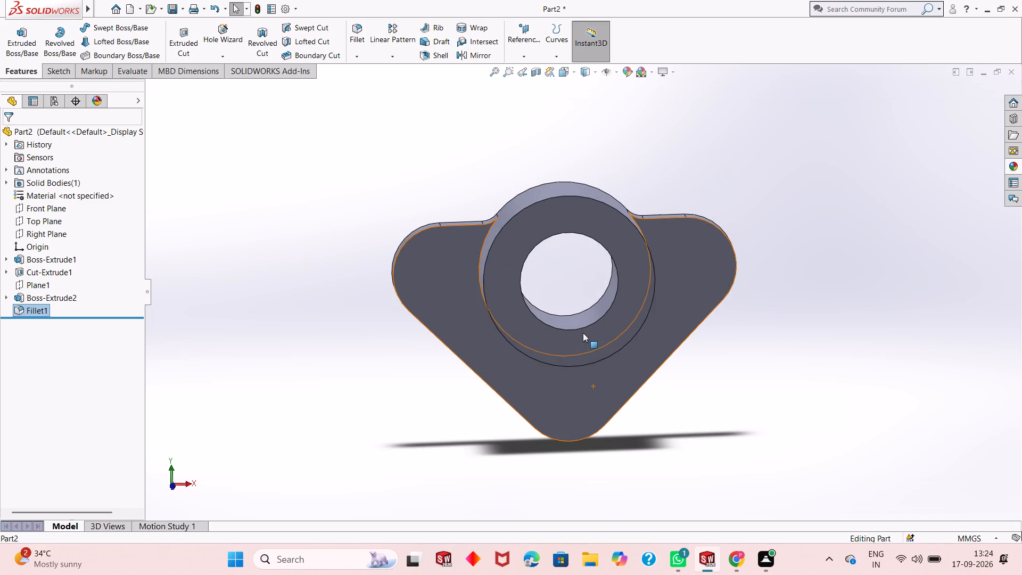
{"action": "scroll", "coordinate": [583, 333], "scroll_direction": "up", "scroll_amount": 2}
{"action": "middle_click_drag", "start_coordinate": [584, 331], "coordinate": [587, 298]}
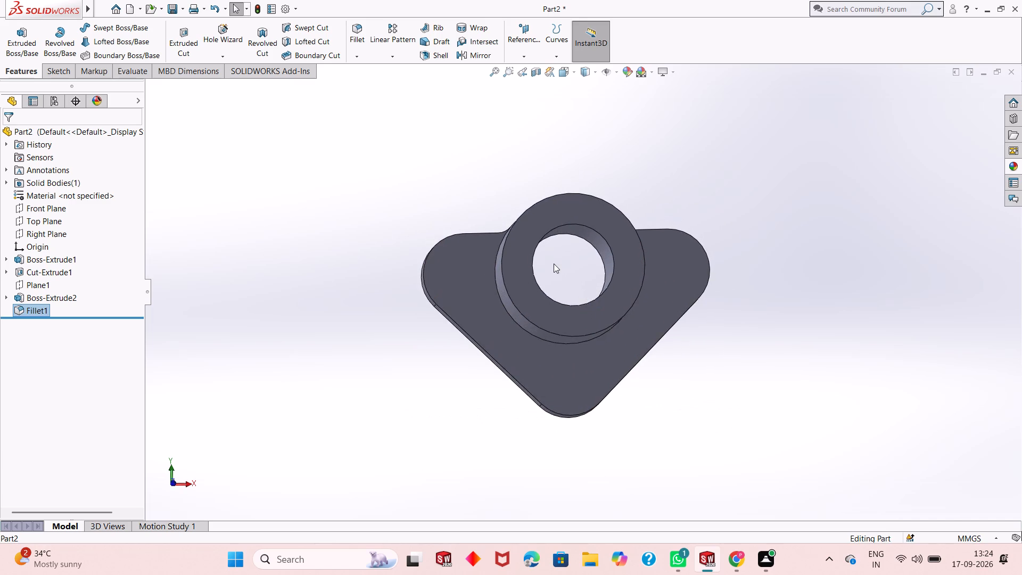
{"action": "scroll", "coordinate": [552, 262], "scroll_direction": "down", "scroll_amount": 2}
{"action": "middle_click_drag", "start_coordinate": [526, 284], "coordinate": [523, 316]}
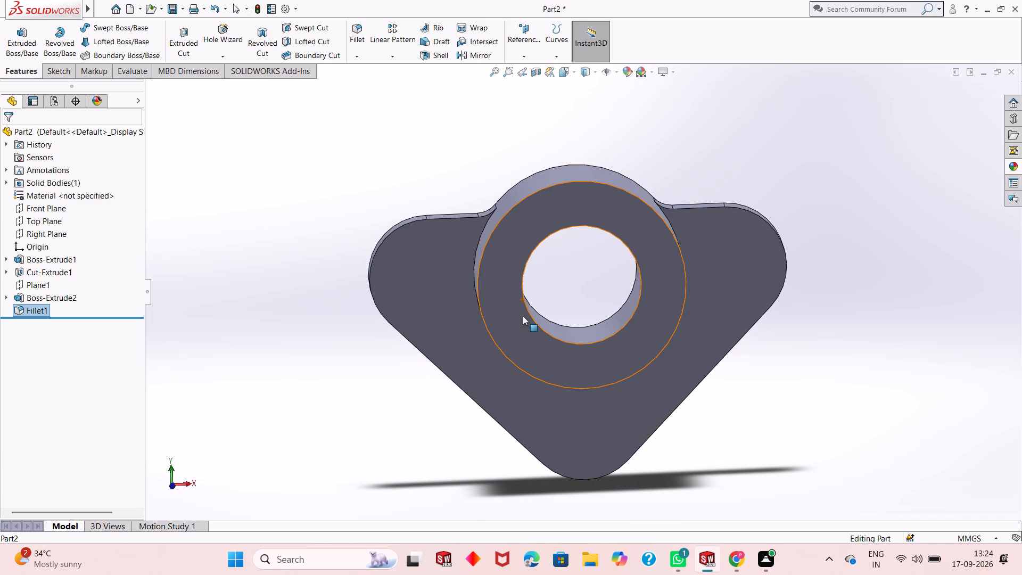
Start a sketch on the flange face surrounding the protruding cylinder and view it straight on.
{"action": "left_click", "coordinate": [750, 237]}
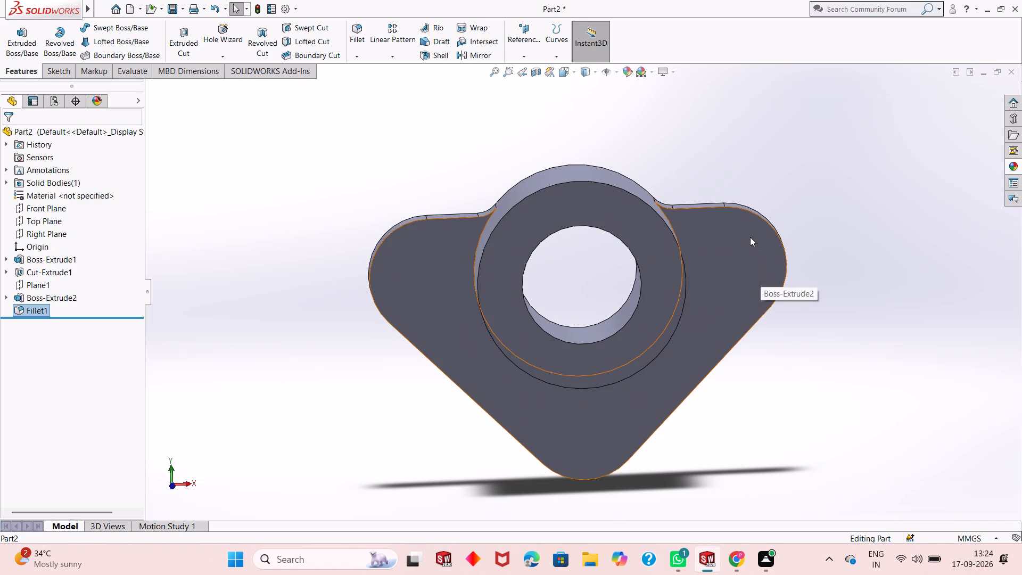
{"action": "left_click", "coordinate": [801, 213]}
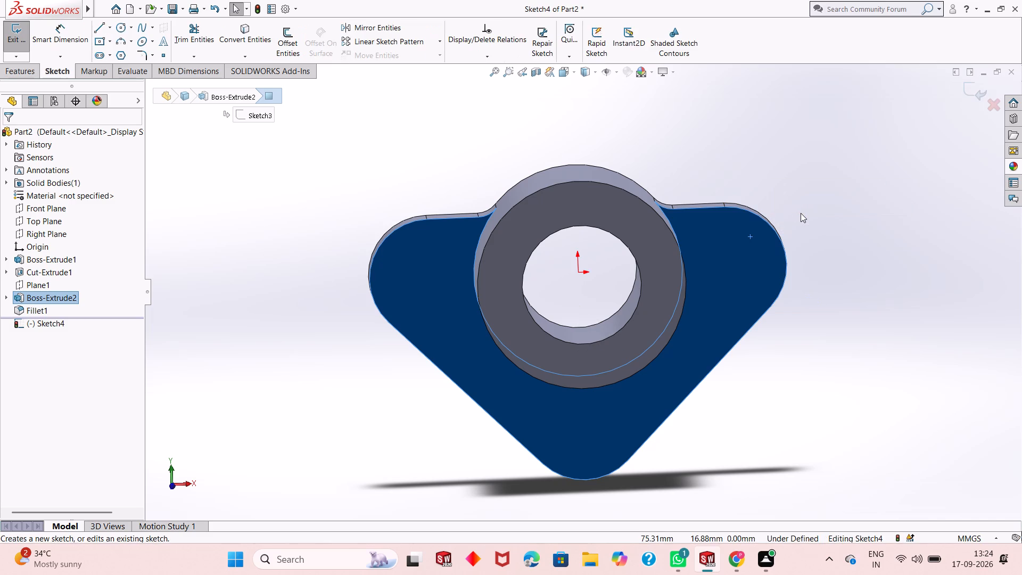
{"action": "key", "text": "ctrl+8"}
{"action": "key", "text": "Escape"}
{"action": "key", "text": "Escape"}
{"action": "key", "text": "Escape"}
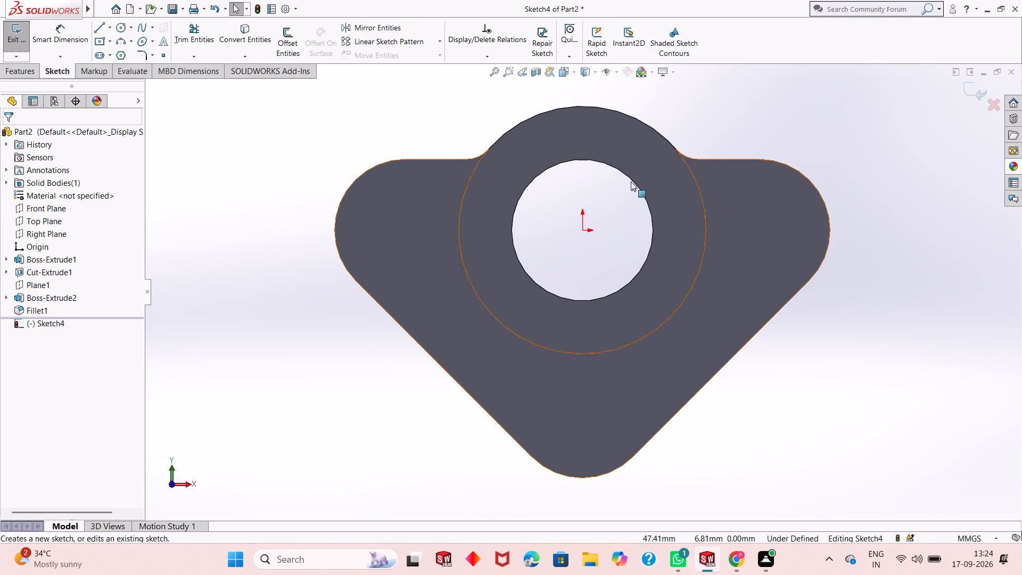
Sketch three circles concentric with the flange's rounded corners, about 23 mm diameter at the right and about 21 mm at the bottom and left.
{"action": "left_click", "coordinate": [123, 25]}
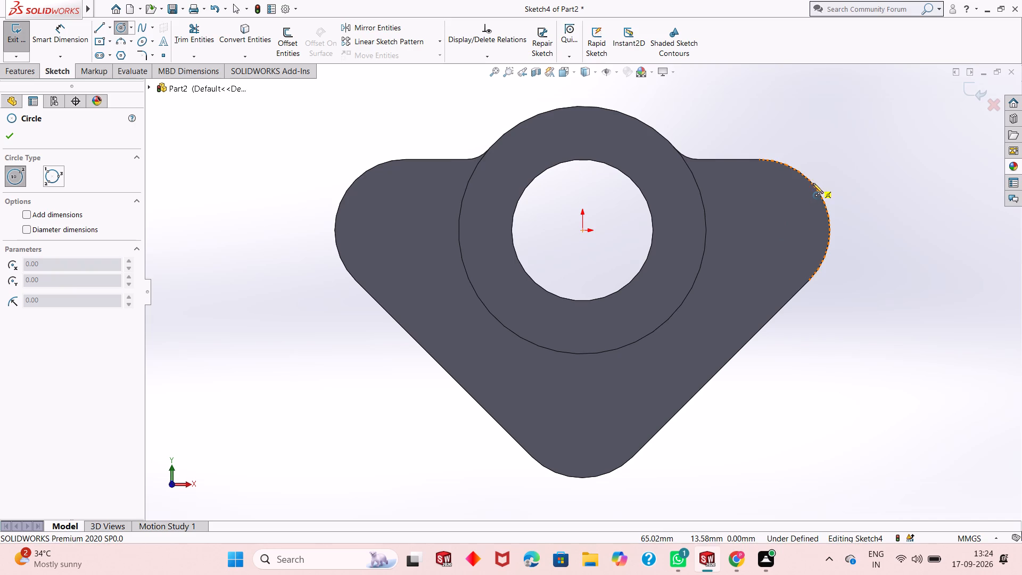
{"action": "left_click", "coordinate": [759, 233]}
{"action": "left_click", "coordinate": [791, 204]}
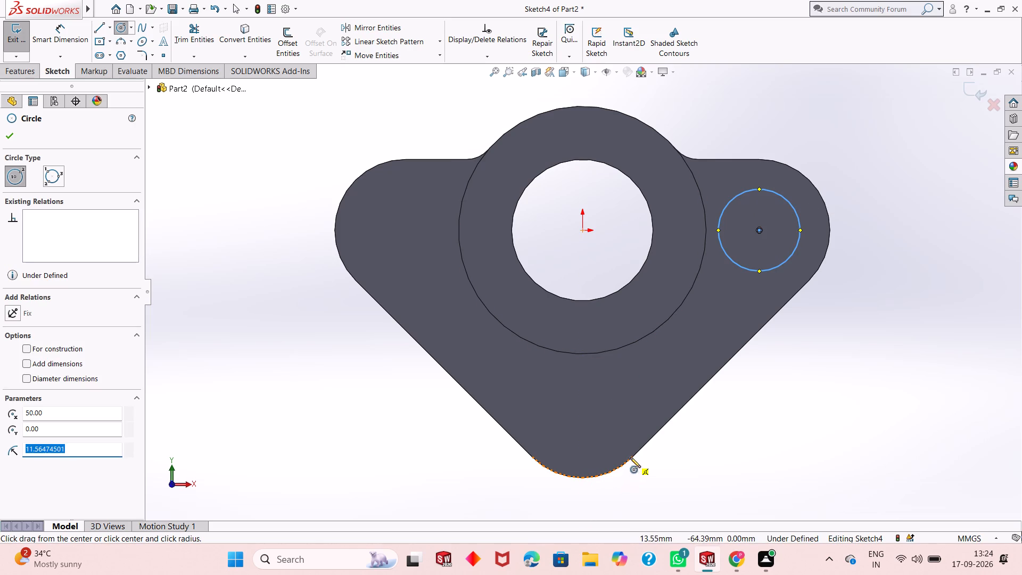
{"action": "left_click", "coordinate": [583, 406]}
{"action": "left_click", "coordinate": [590, 443]}
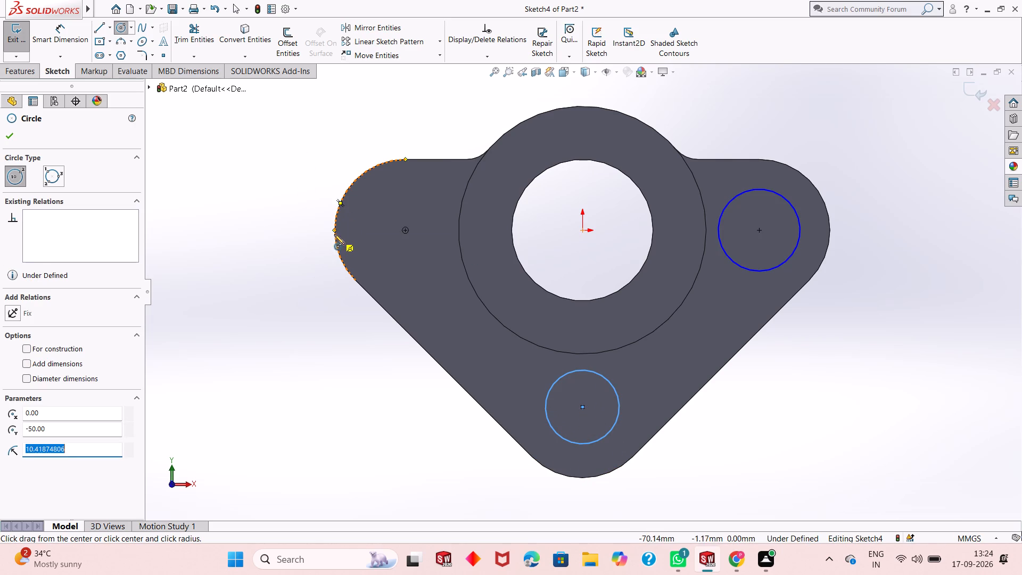
{"action": "left_click", "coordinate": [406, 229]}
{"action": "left_click", "coordinate": [418, 196]}
{"action": "right_click", "coordinate": [418, 195]}
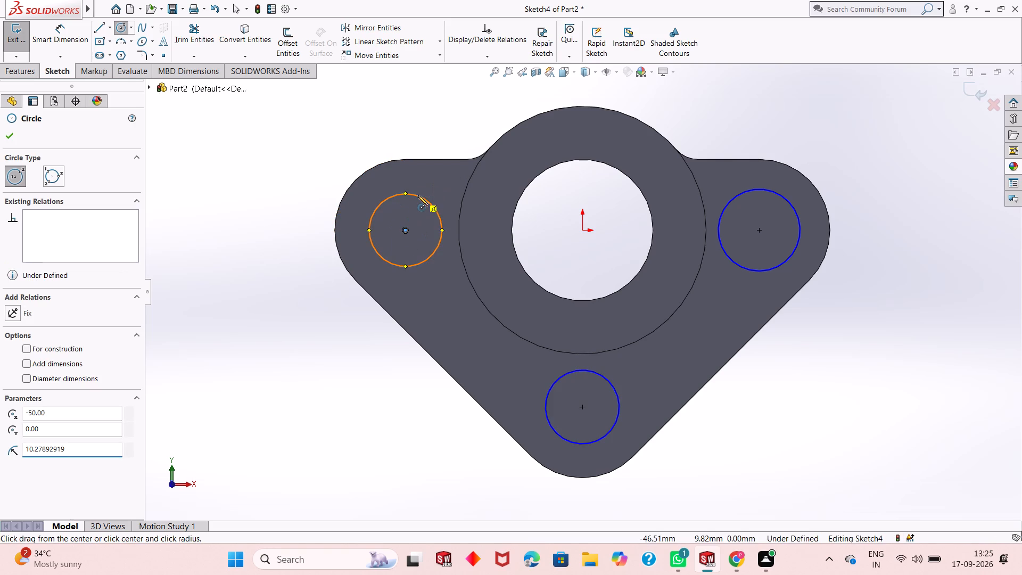
{"action": "left_click", "coordinate": [434, 199]}
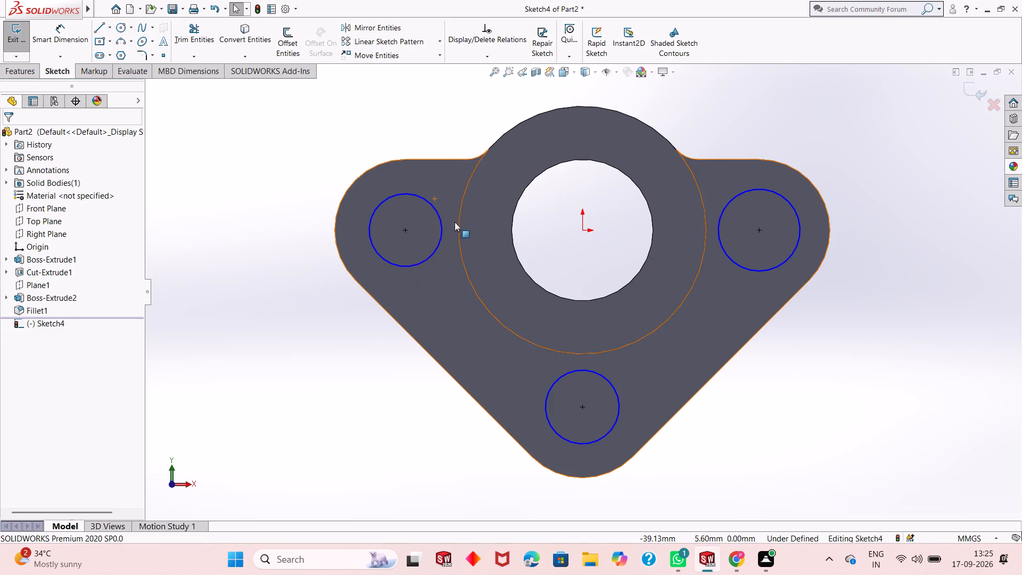
Dimension the three corner circles of the flange sketch to 20 mm diameter each.
{"action": "left_click", "coordinate": [83, 36]}
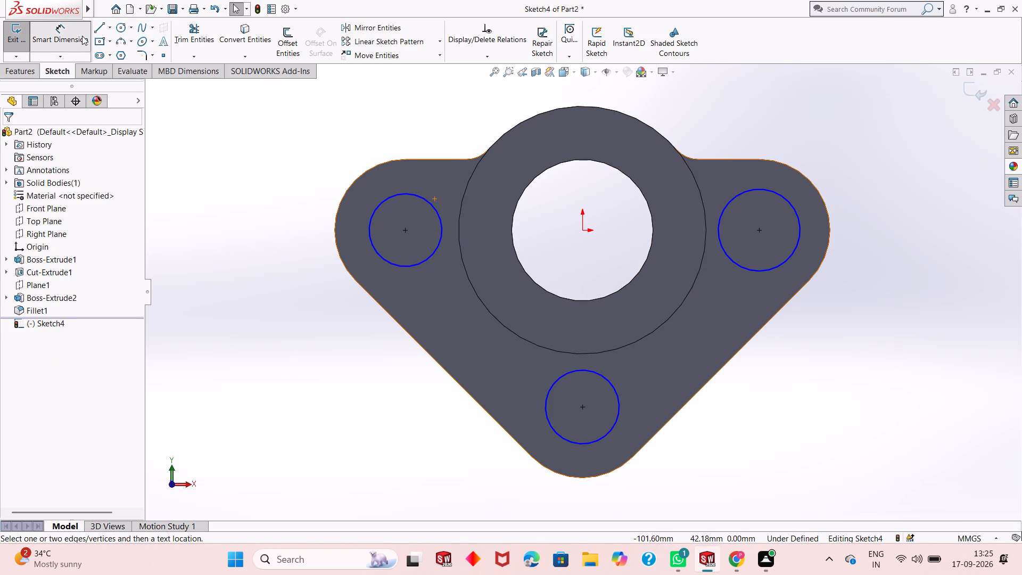
{"action": "left_click", "coordinate": [390, 261]}
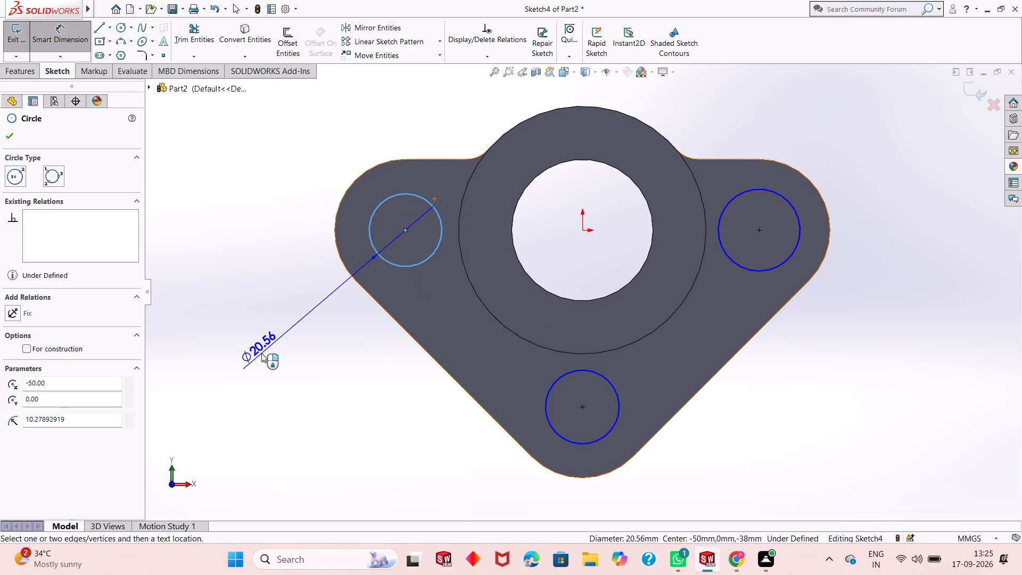
{"action": "left_click", "coordinate": [261, 353]}
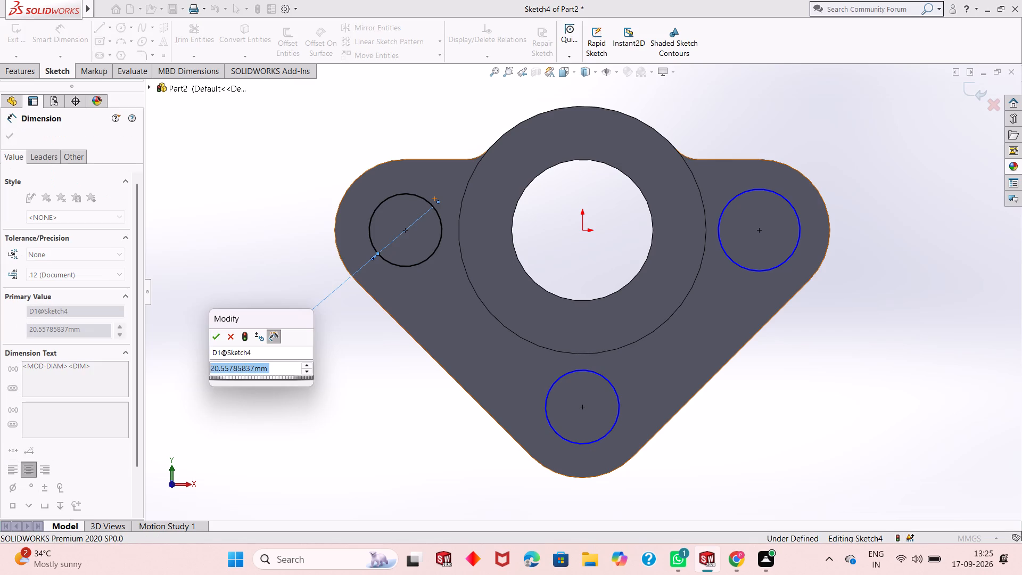
{"action": "type", "text": "20"}
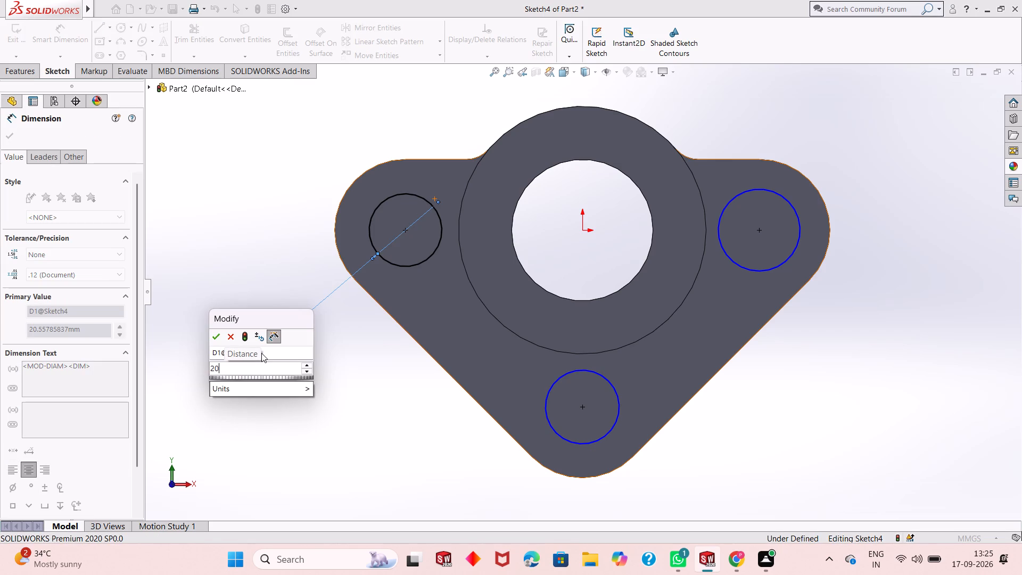
{"action": "key", "text": "Return"}
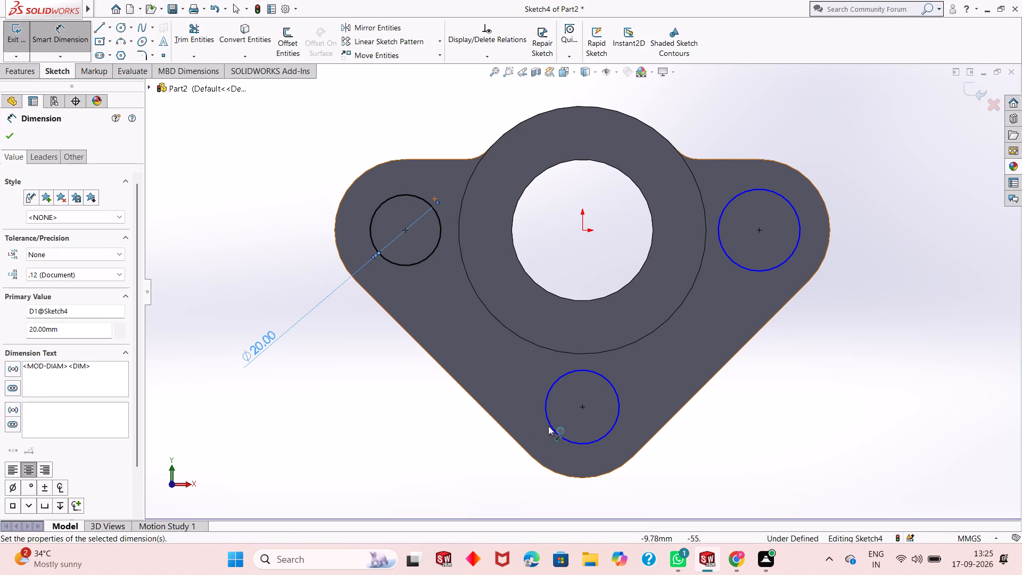
{"action": "left_click", "coordinate": [551, 426]}
{"action": "left_click", "coordinate": [468, 473]}
{"action": "type", "text": "20"}
{"action": "key", "text": "Return"}
{"action": "left_click", "coordinate": [753, 270]}
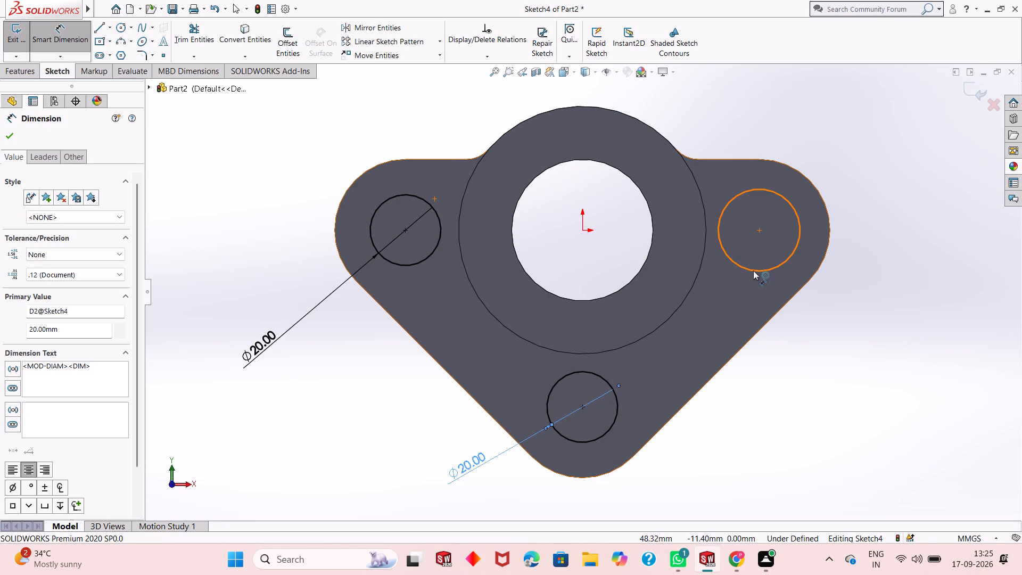
{"action": "left_click", "coordinate": [854, 358]}
{"action": "type", "text": "20"}
{"action": "key", "text": "Return"}
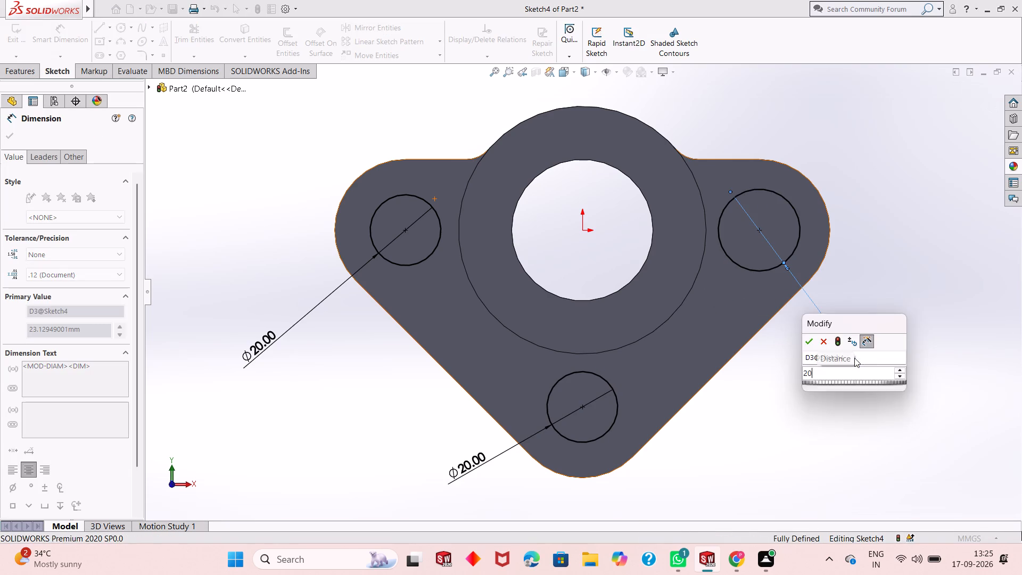
{"action": "right_click", "coordinate": [760, 369]}
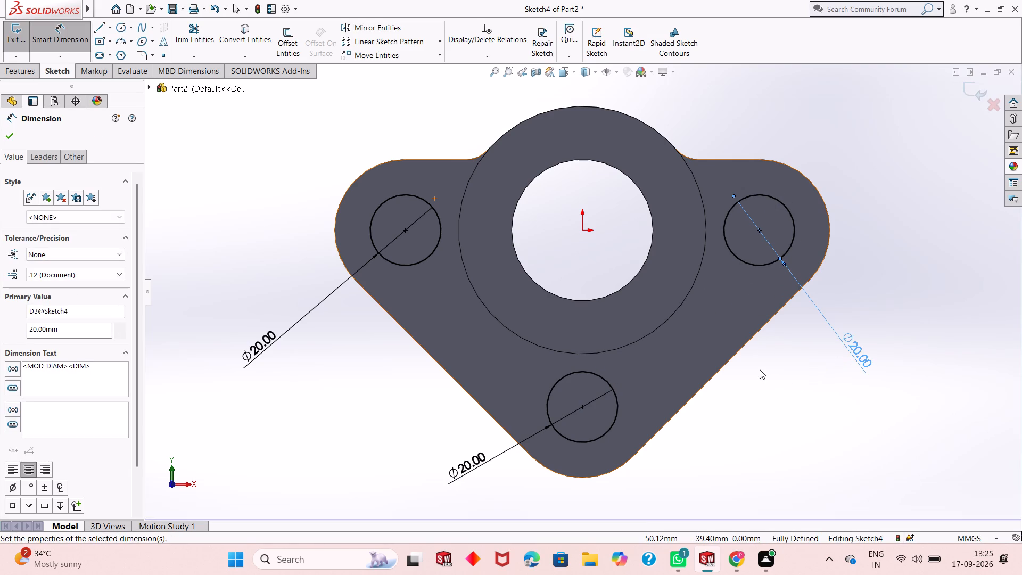
{"action": "left_click", "coordinate": [784, 405]}
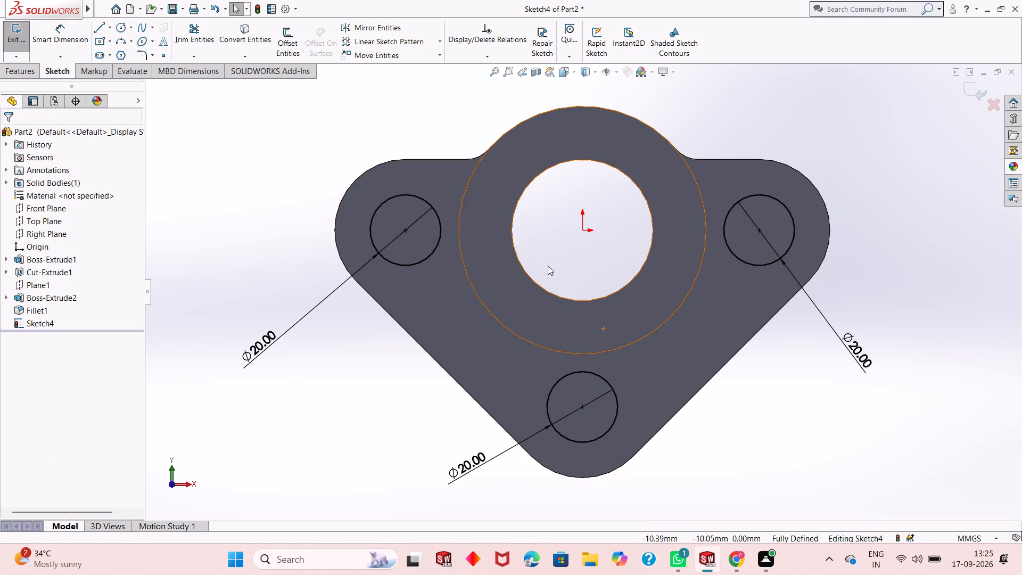
Extrude-cut the three corner circles 12 mm blind from the sketch plane to make the flange holes.
{"action": "middle_click_drag", "start_coordinate": [551, 264], "coordinate": [510, 283]}
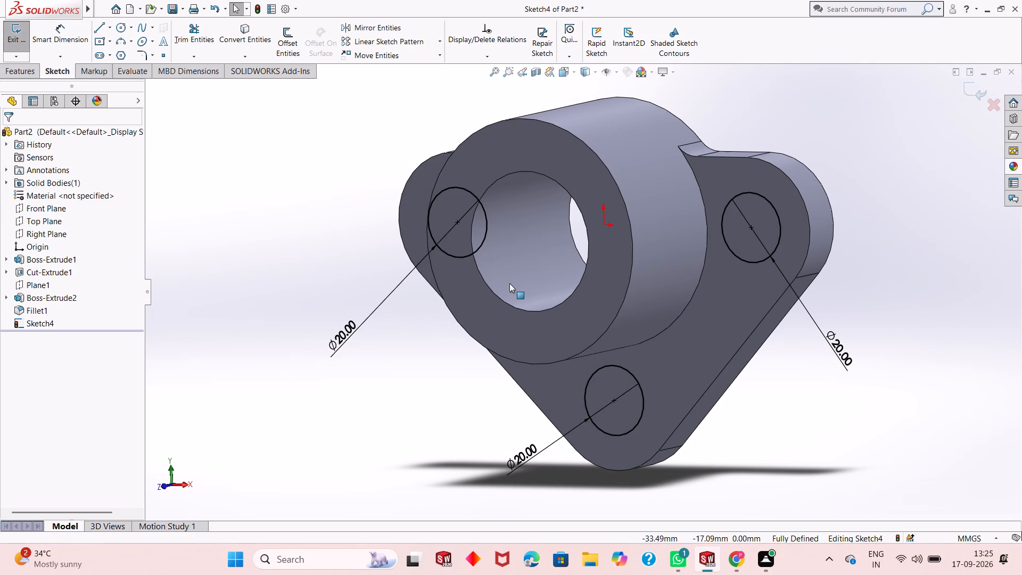
{"action": "scroll", "coordinate": [509, 283], "scroll_direction": "down", "scroll_amount": 1}
{"action": "scroll", "coordinate": [509, 283], "scroll_direction": "up", "scroll_amount": 1}
{"action": "middle_click_drag", "start_coordinate": [563, 249], "coordinate": [559, 249]}
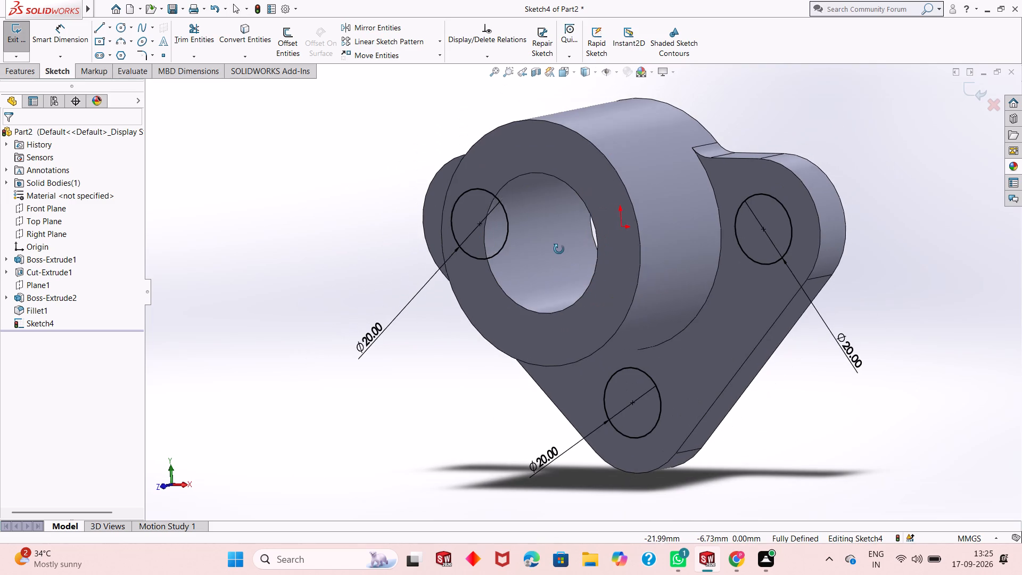
{"action": "middle_click_drag", "start_coordinate": [559, 249], "coordinate": [576, 303]}
{"action": "scroll", "coordinate": [581, 263], "scroll_direction": "up", "scroll_amount": 2}
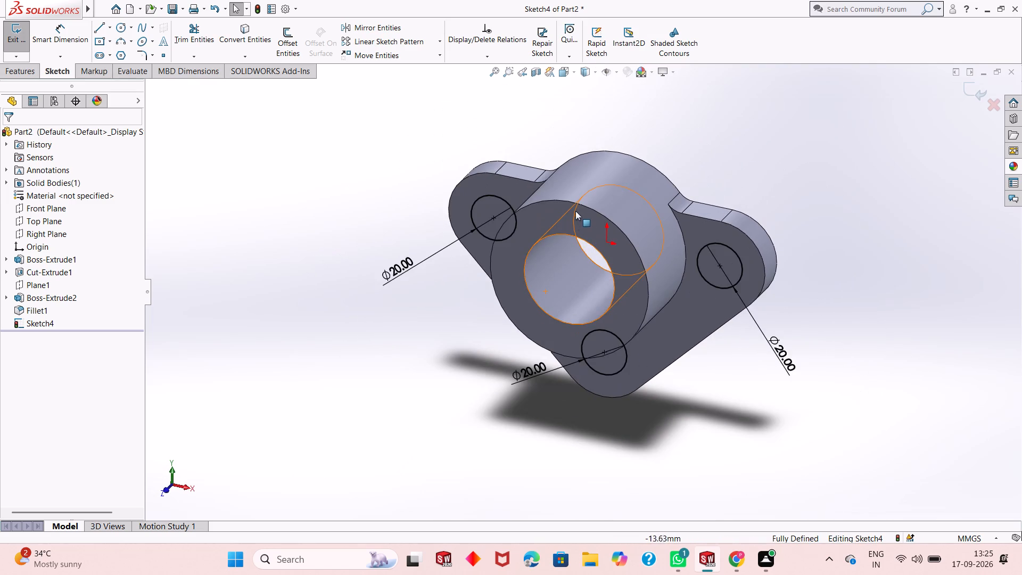
{"action": "scroll", "coordinate": [575, 205], "scroll_direction": "down", "scroll_amount": 2}
{"action": "scroll", "coordinate": [581, 260], "scroll_direction": "up", "scroll_amount": 2}
{"action": "middle_click_drag", "start_coordinate": [581, 264], "coordinate": [603, 219]}
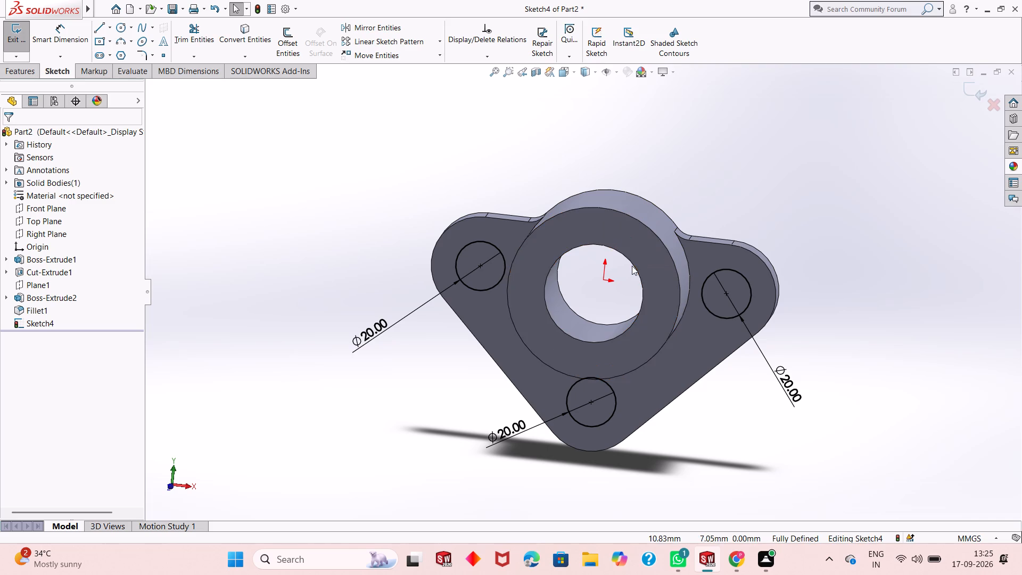
{"action": "middle_click_drag", "start_coordinate": [632, 267], "coordinate": [619, 286]}
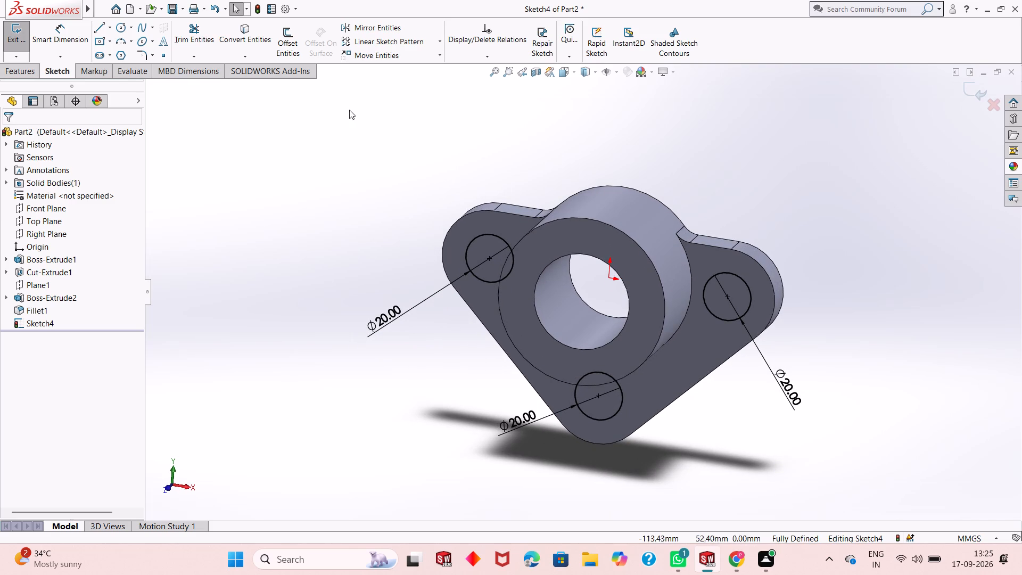
{"action": "left_click", "coordinate": [20, 69]}
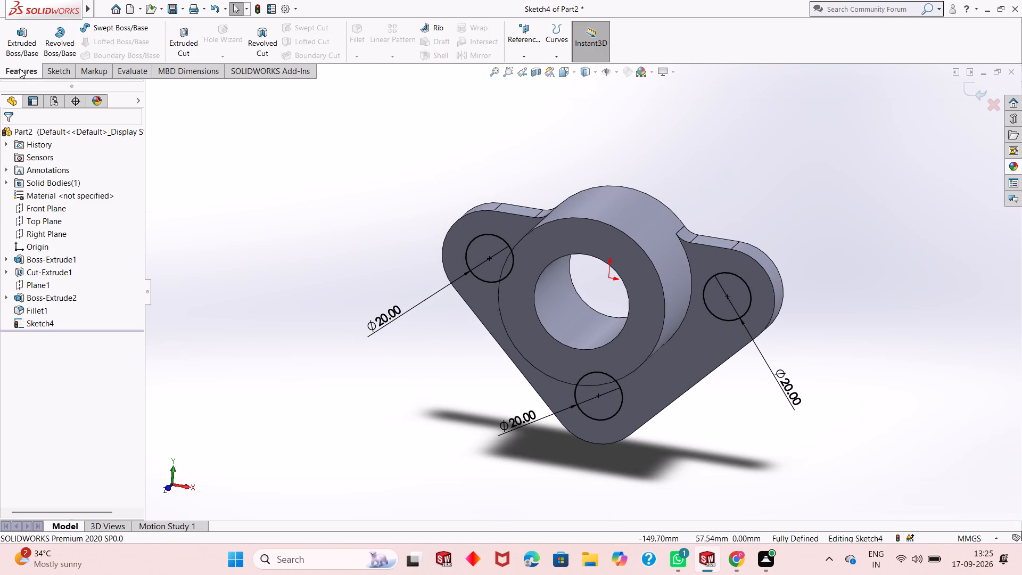
{"action": "left_click", "coordinate": [182, 30]}
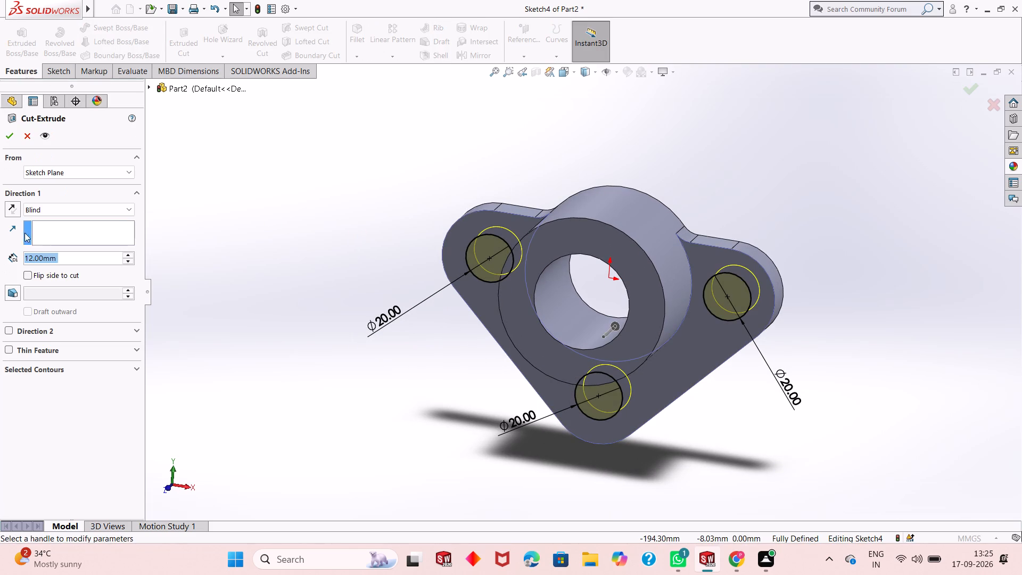
{"action": "left_click", "coordinate": [5, 141]}
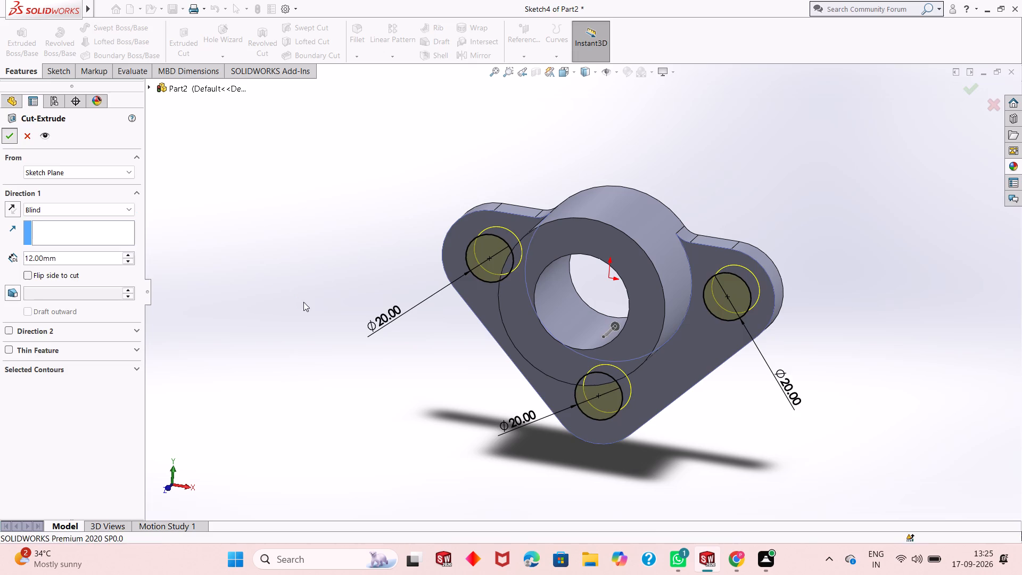
{"action": "left_click", "coordinate": [306, 271]}
Examine the three corner holes, the cylinder and the filleted junctions from several angles and up close.
{"action": "middle_click_drag", "start_coordinate": [494, 368], "coordinate": [478, 318]}
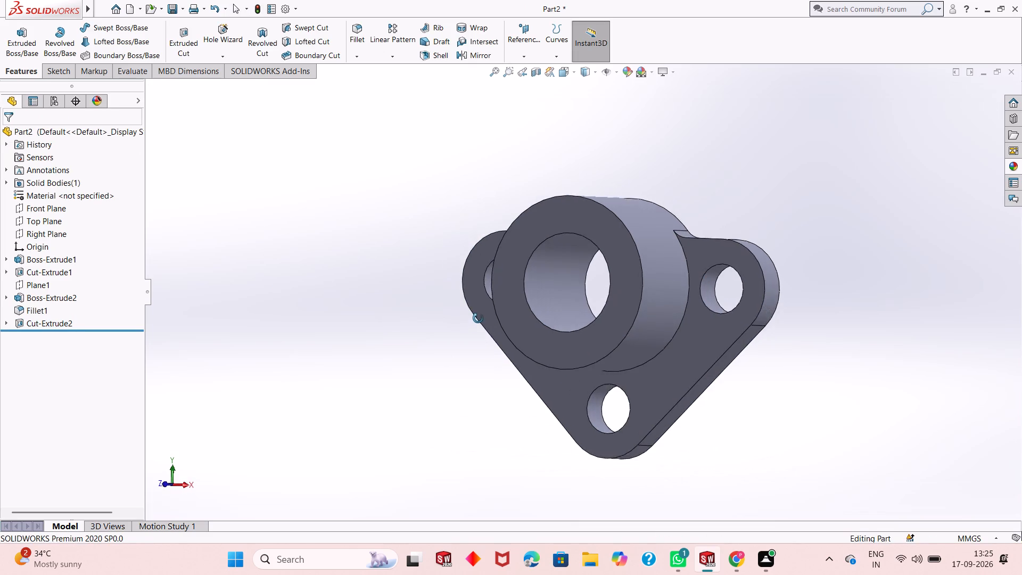
{"action": "middle_click_drag", "start_coordinate": [478, 318], "coordinate": [475, 328]}
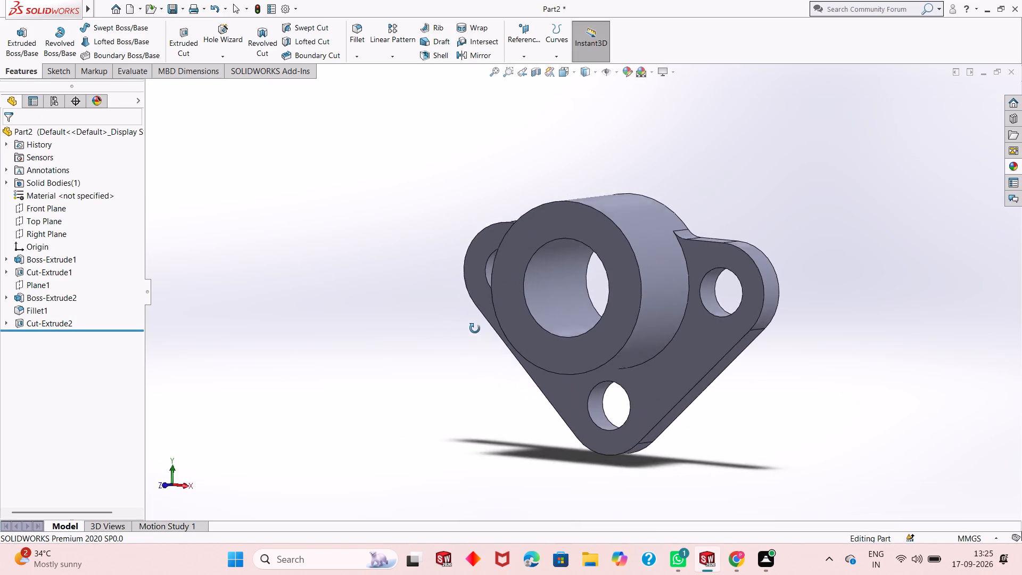
{"action": "middle_click_drag", "start_coordinate": [475, 328], "coordinate": [463, 300]}
{"action": "middle_click_drag", "start_coordinate": [463, 300], "coordinate": [487, 363]}
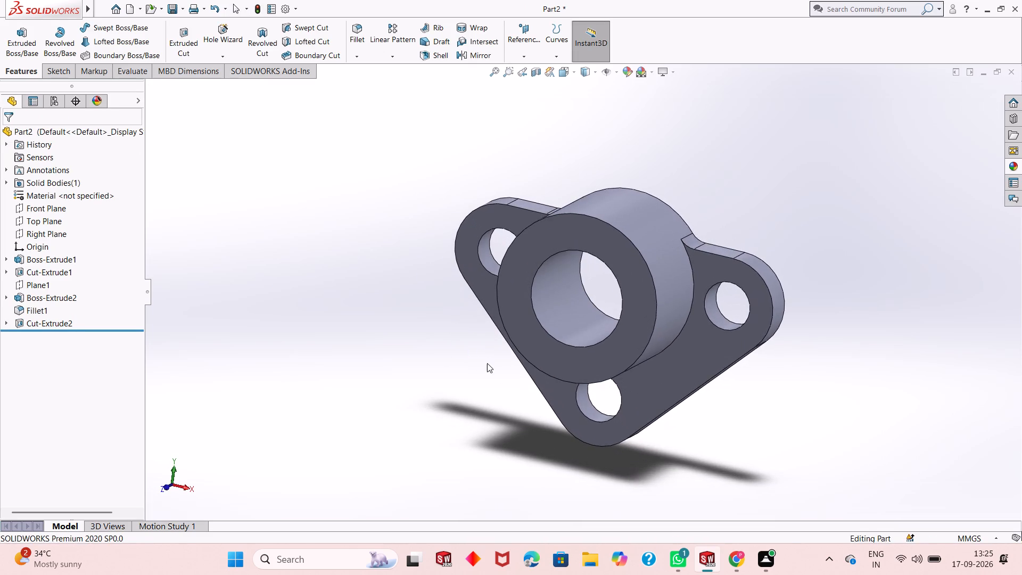
{"action": "scroll", "coordinate": [487, 363], "scroll_direction": "up", "scroll_amount": 2}
{"action": "scroll", "coordinate": [609, 312], "scroll_direction": "down", "scroll_amount": 3}
{"action": "scroll", "coordinate": [609, 311], "scroll_direction": "up", "scroll_amount": 2}
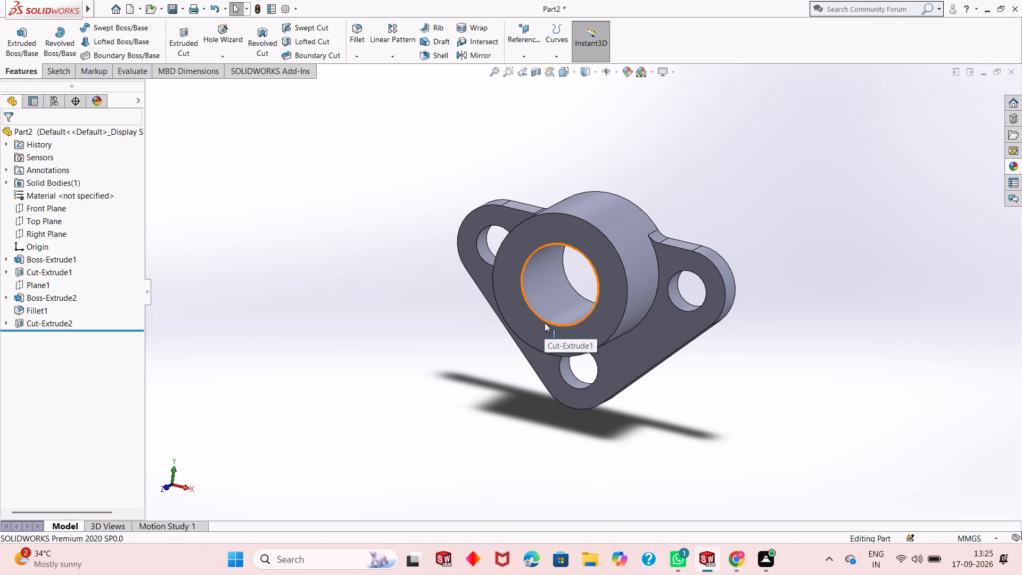
{"action": "scroll", "coordinate": [555, 190], "scroll_direction": "up", "scroll_amount": 1}
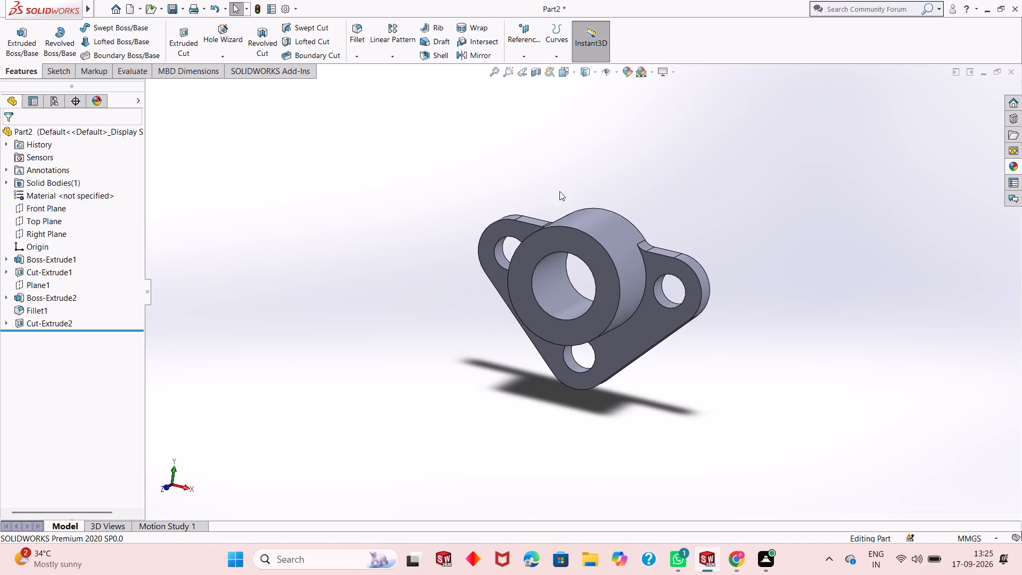
{"action": "scroll", "coordinate": [621, 268], "scroll_direction": "down", "scroll_amount": 2}
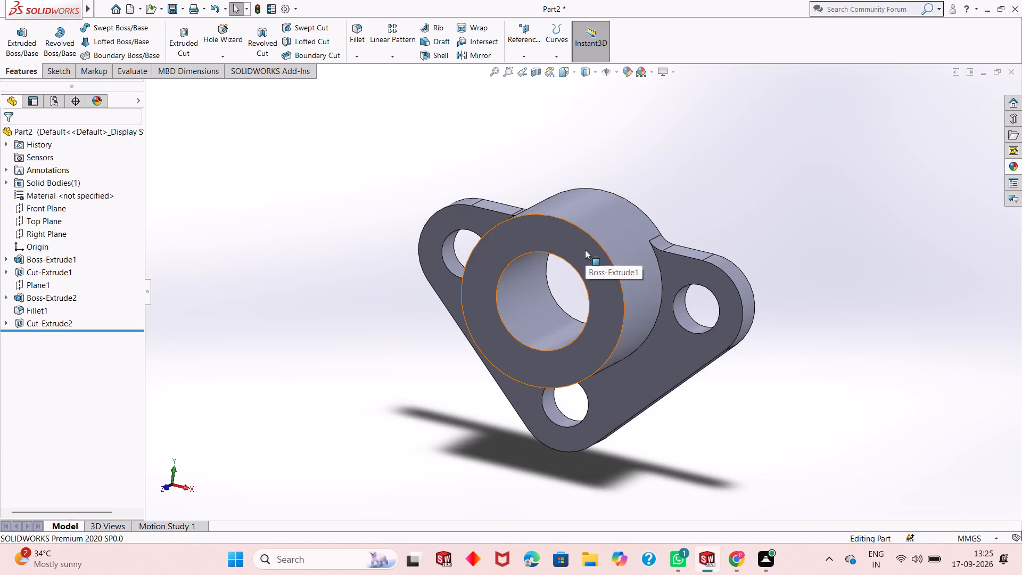
{"action": "scroll", "coordinate": [585, 250], "scroll_direction": "down", "scroll_amount": 1}
{"action": "scroll", "coordinate": [585, 250], "scroll_direction": "up", "scroll_amount": 1}
{"action": "scroll", "coordinate": [561, 240], "scroll_direction": "down", "scroll_amount": 3}
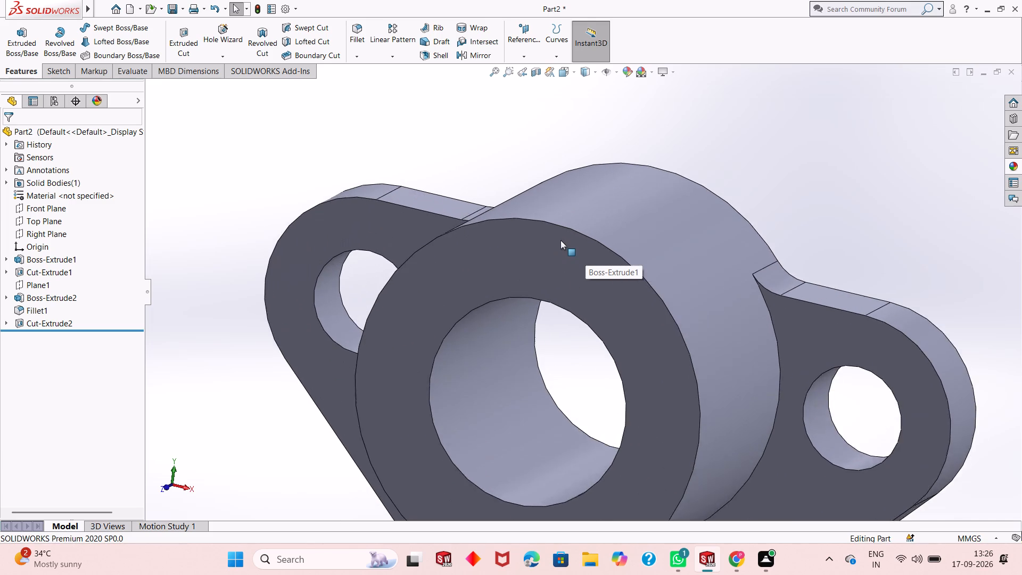
{"action": "scroll", "coordinate": [561, 240], "scroll_direction": "down", "scroll_amount": 3}
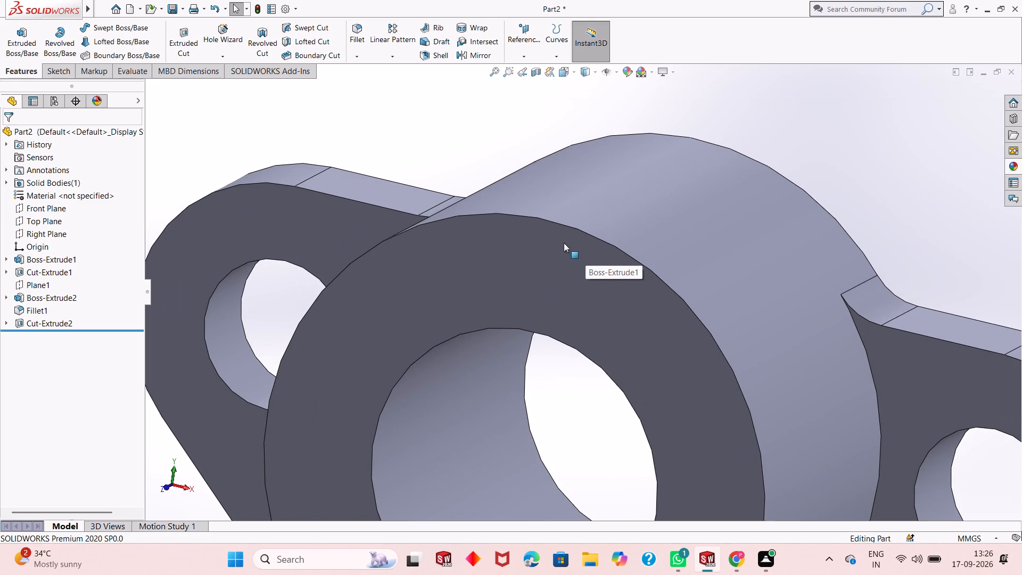
{"action": "scroll", "coordinate": [568, 243], "scroll_direction": "down", "scroll_amount": 1}
{"action": "scroll", "coordinate": [568, 243], "scroll_direction": "up", "scroll_amount": 1}
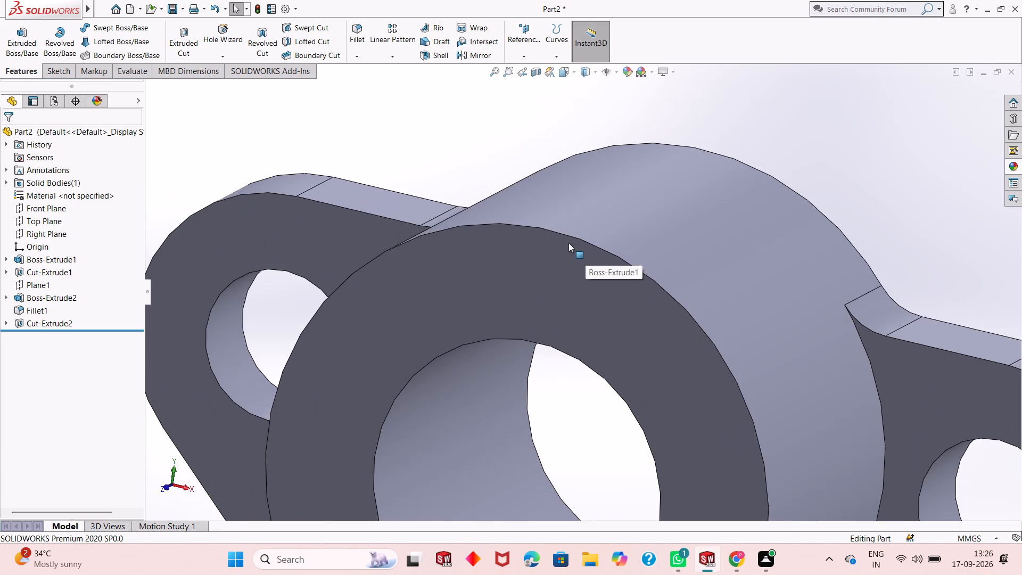
{"action": "scroll", "coordinate": [568, 243], "scroll_direction": "down", "scroll_amount": 1}
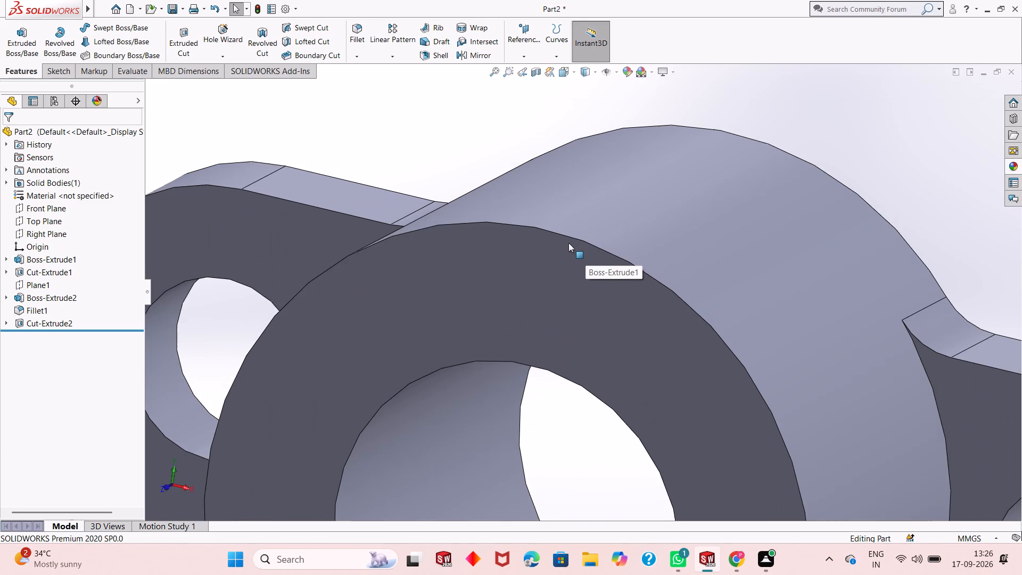
{"action": "scroll", "coordinate": [568, 243], "scroll_direction": "up", "scroll_amount": 1}
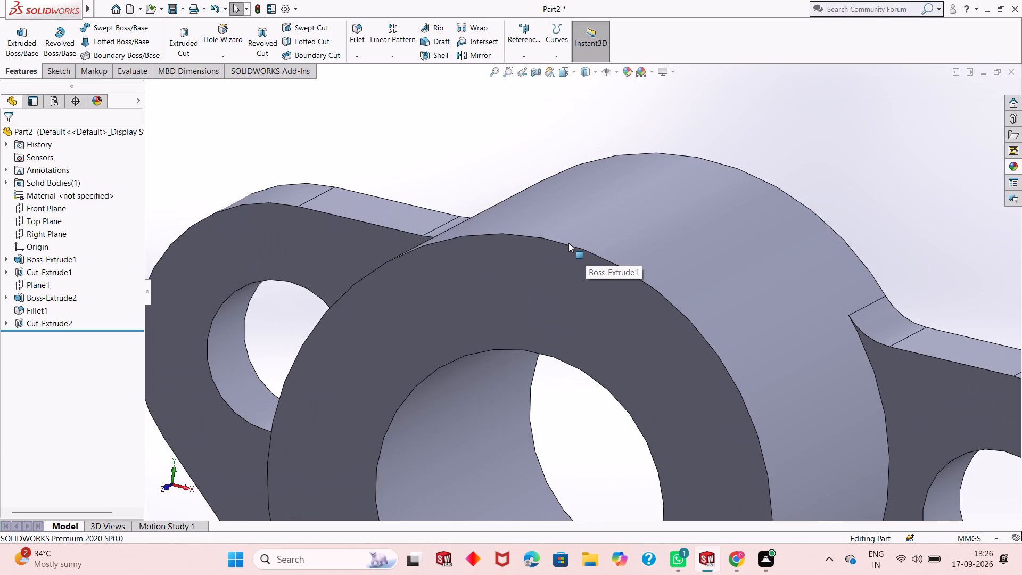
{"action": "scroll", "coordinate": [568, 243], "scroll_direction": "down", "scroll_amount": 1}
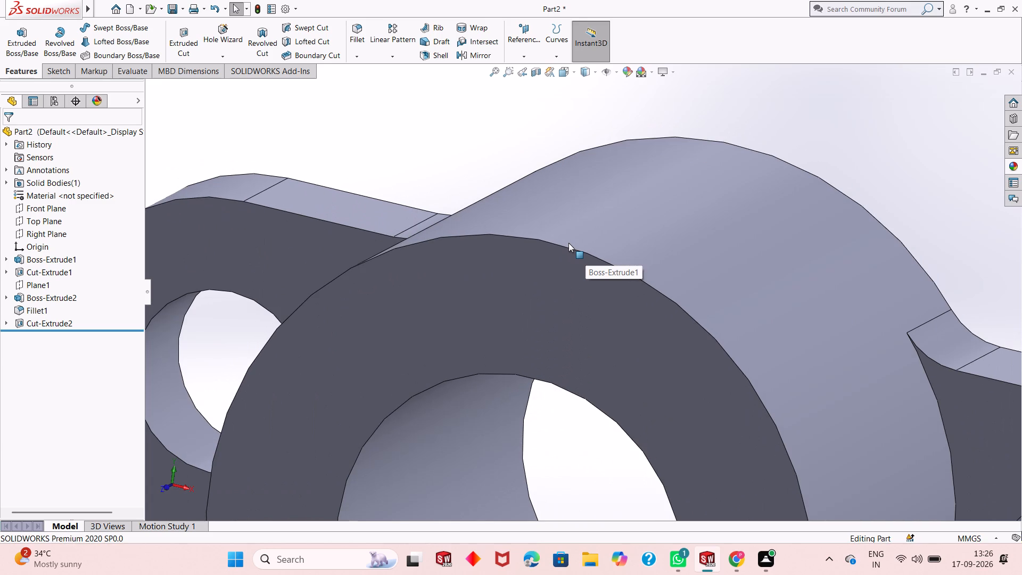
{"action": "scroll", "coordinate": [568, 243], "scroll_direction": "down", "scroll_amount": 1}
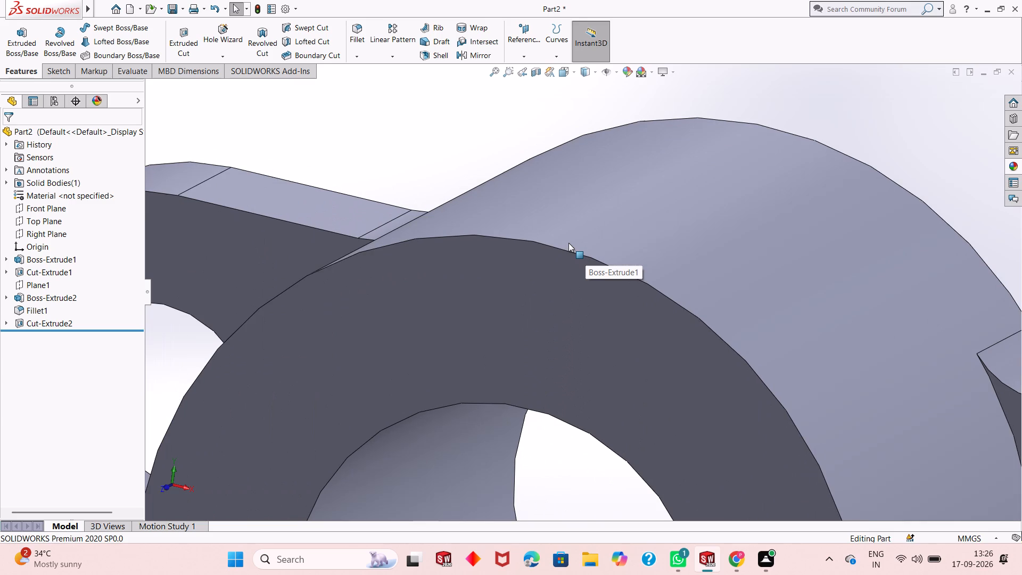
{"action": "scroll", "coordinate": [570, 207], "scroll_direction": "up", "scroll_amount": 3}
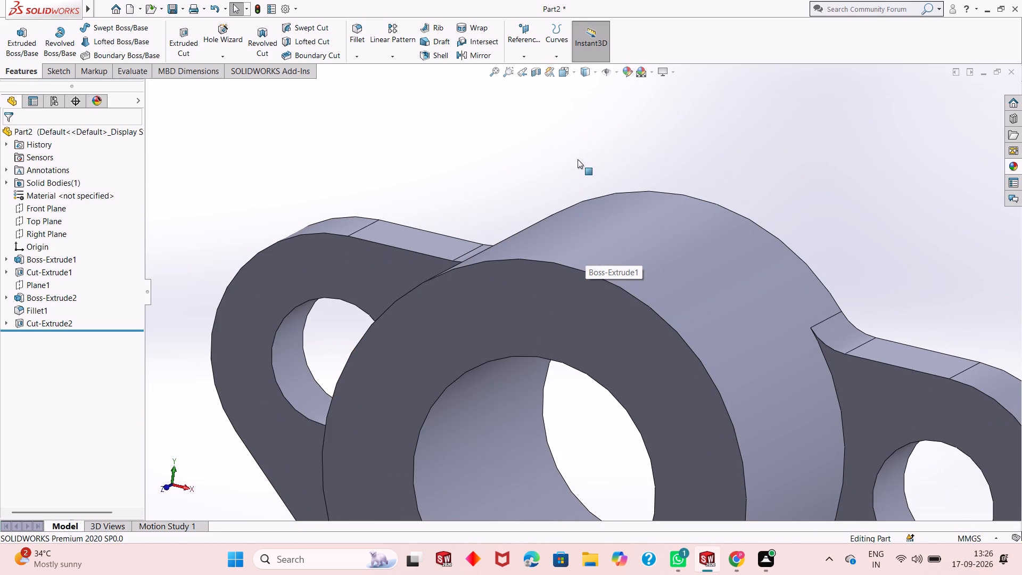
Create a reference plane offset 12.5 mm from the Right Plane, on the side of the unflipped offset direction.
{"action": "left_click", "coordinate": [525, 51]}
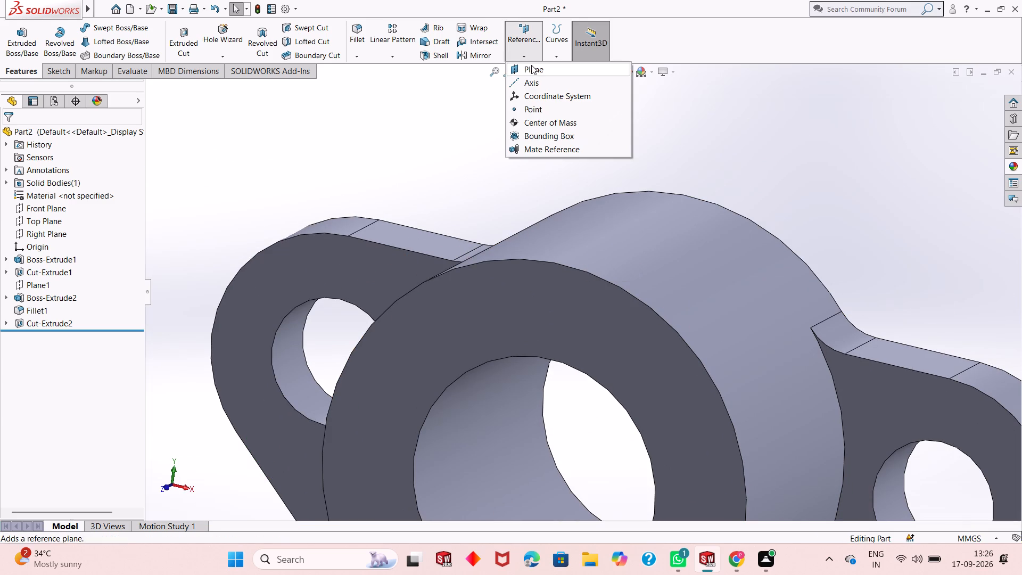
{"action": "left_click", "coordinate": [532, 65]}
{"action": "scroll", "coordinate": [574, 260], "scroll_direction": "up", "scroll_amount": 6}
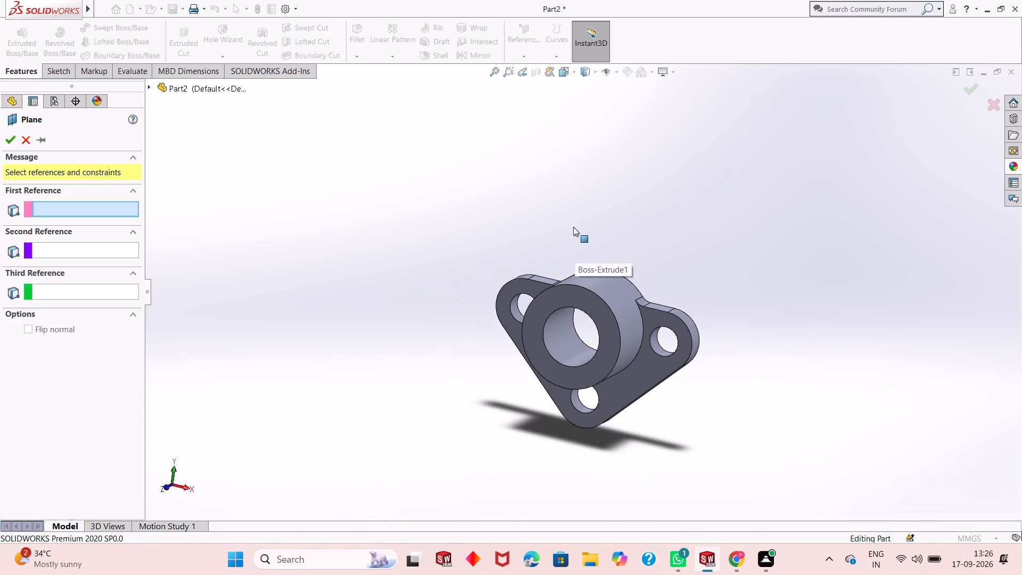
{"action": "scroll", "coordinate": [573, 227], "scroll_direction": "up", "scroll_amount": 4}
{"action": "scroll", "coordinate": [580, 276], "scroll_direction": "down", "scroll_amount": 4}
{"action": "scroll", "coordinate": [582, 278], "scroll_direction": "up", "scroll_amount": 5}
{"action": "scroll", "coordinate": [608, 419], "scroll_direction": "down", "scroll_amount": 3}
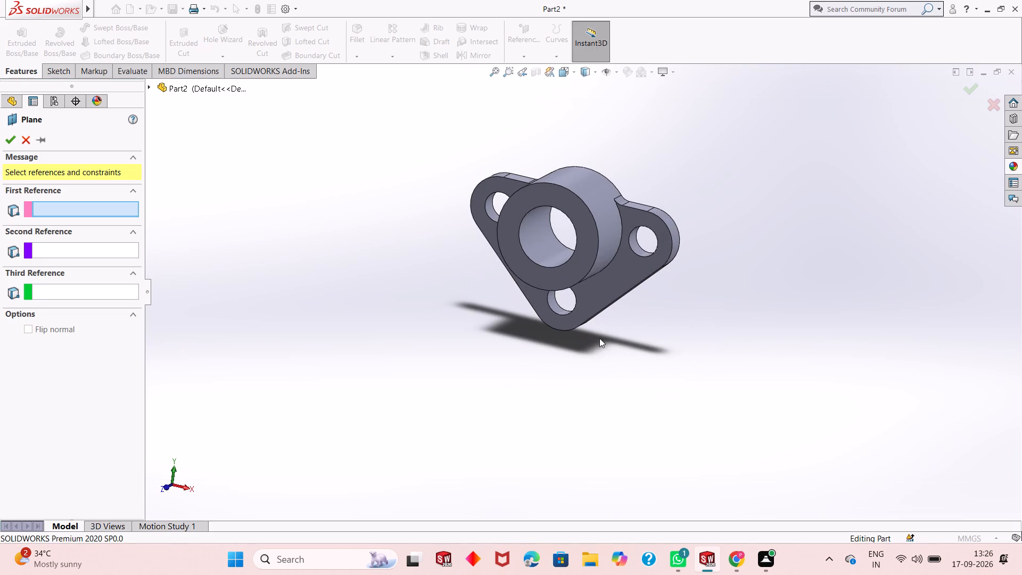
{"action": "scroll", "coordinate": [587, 186], "scroll_direction": "down", "scroll_amount": 2}
{"action": "scroll", "coordinate": [567, 227], "scroll_direction": "down", "scroll_amount": 2}
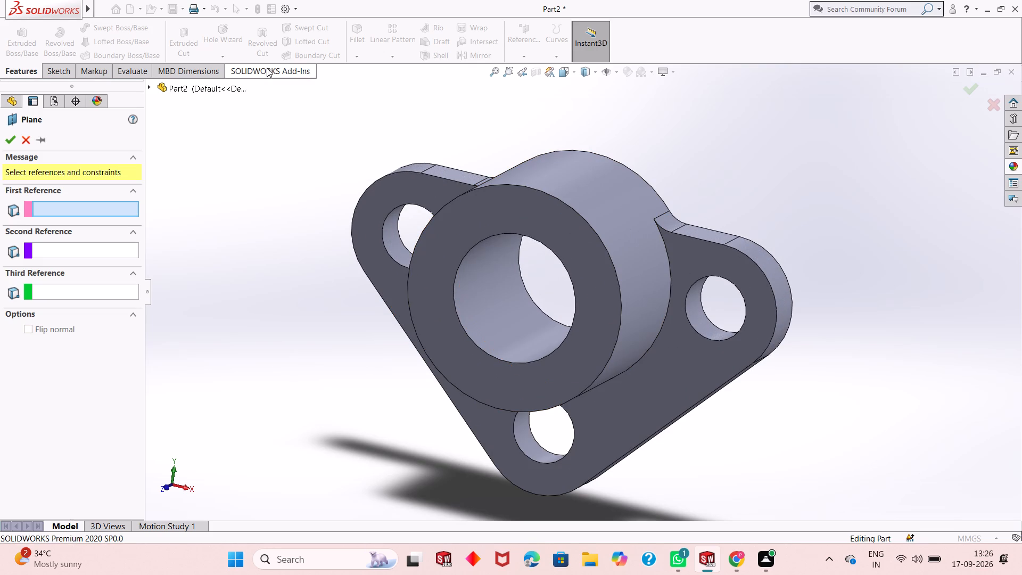
{"action": "left_click", "coordinate": [179, 89]}
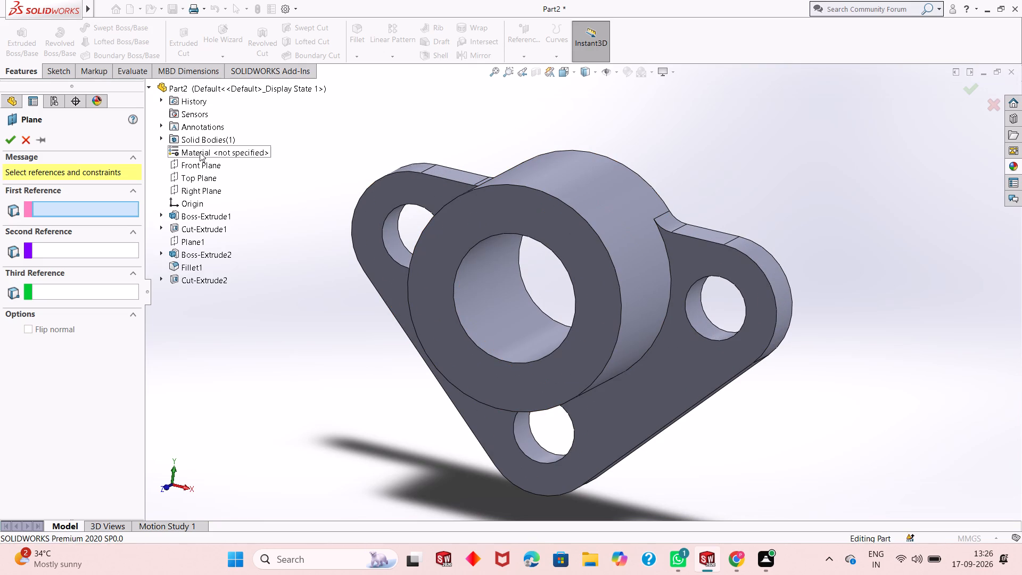
{"action": "left_click", "coordinate": [209, 187]}
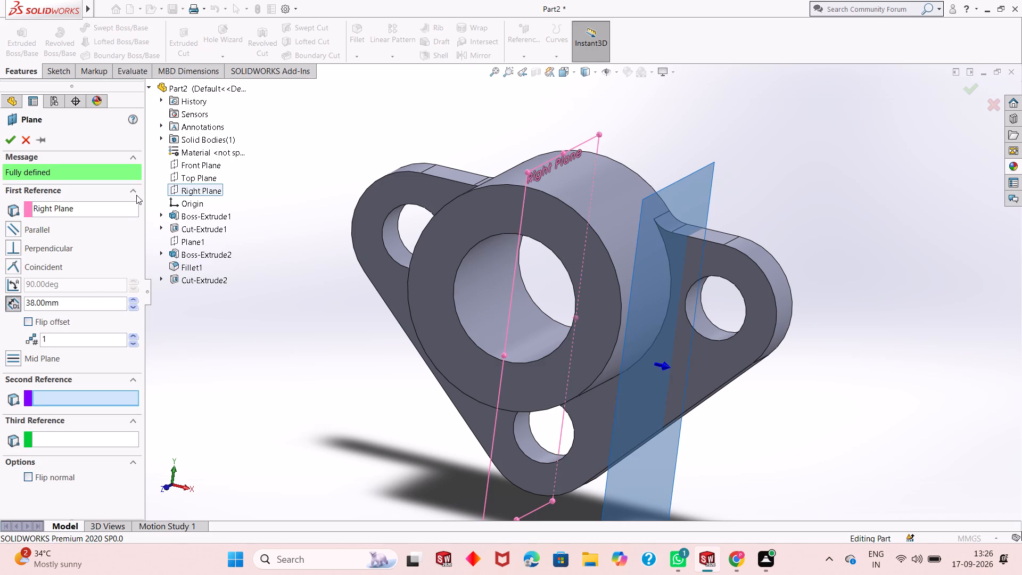
{"action": "double_click", "coordinate": [82, 300]}
{"action": "key", "text": "0"}
{"action": "key", "text": "Return"}
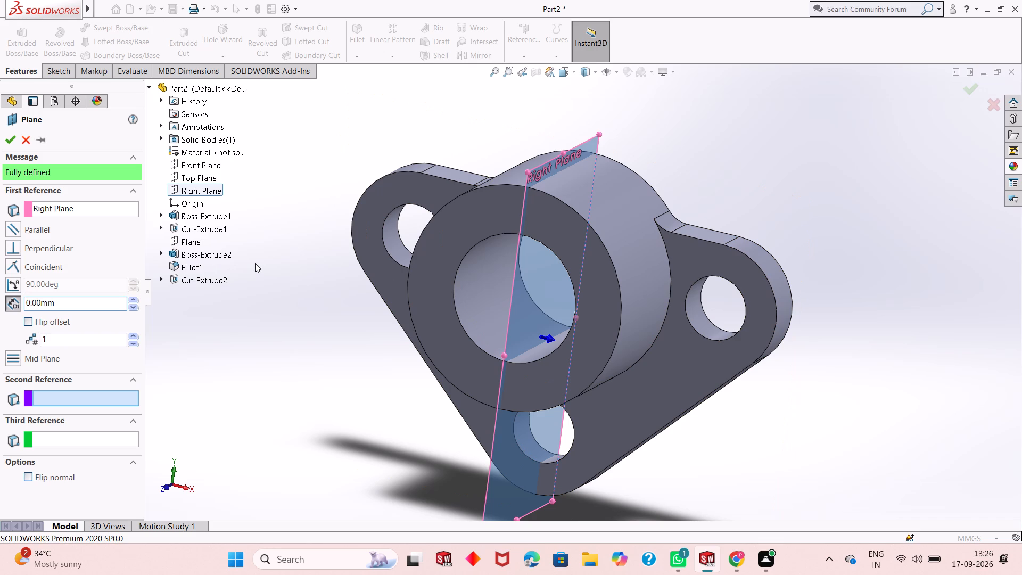
{"action": "left_click", "coordinate": [27, 321]}
{"action": "left_click", "coordinate": [33, 322]}
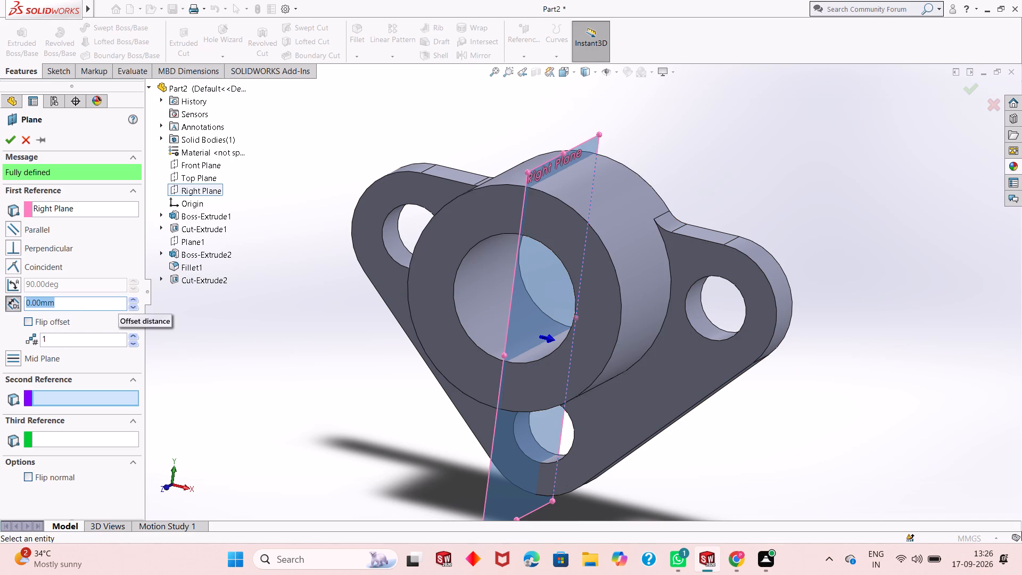
{"action": "type", "text": "12.5"}
{"action": "key", "text": "Return"}
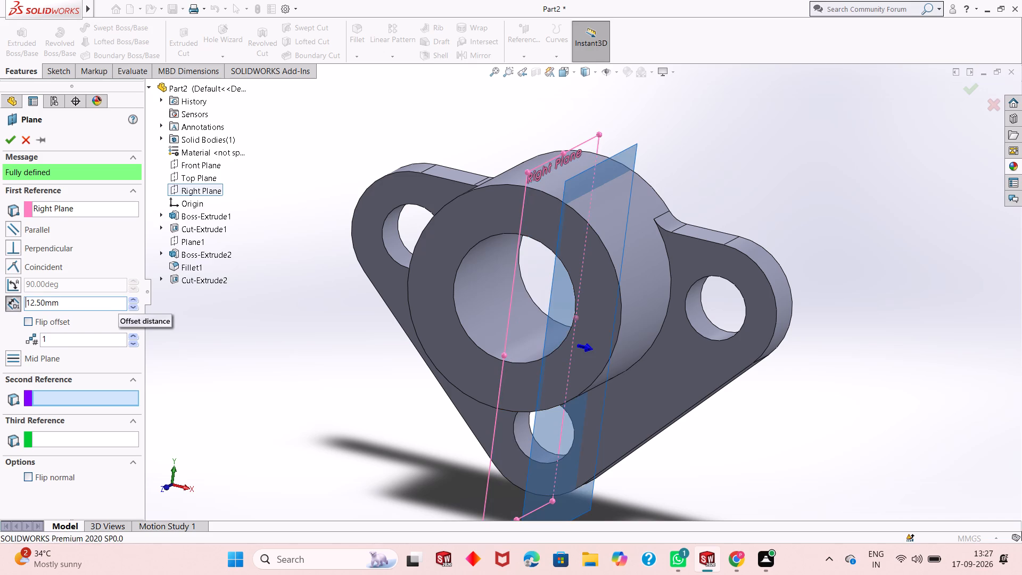
{"action": "left_click", "coordinate": [6, 139]}
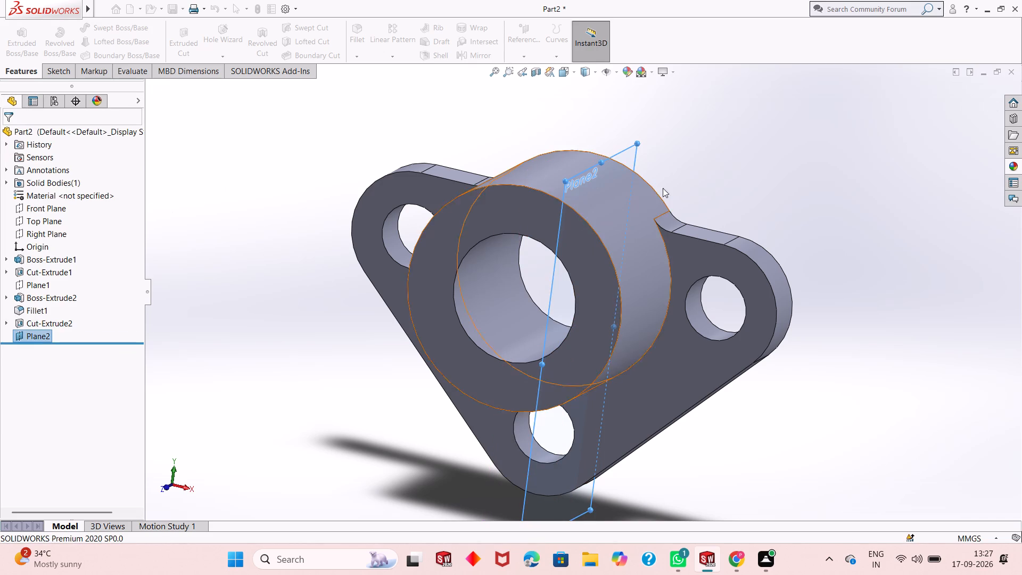
Start a sketch on the new offset plane and draw a circle about 19 mm in diameter above the cylinder.
{"action": "middle_click_drag", "start_coordinate": [603, 250], "coordinate": [598, 220]}
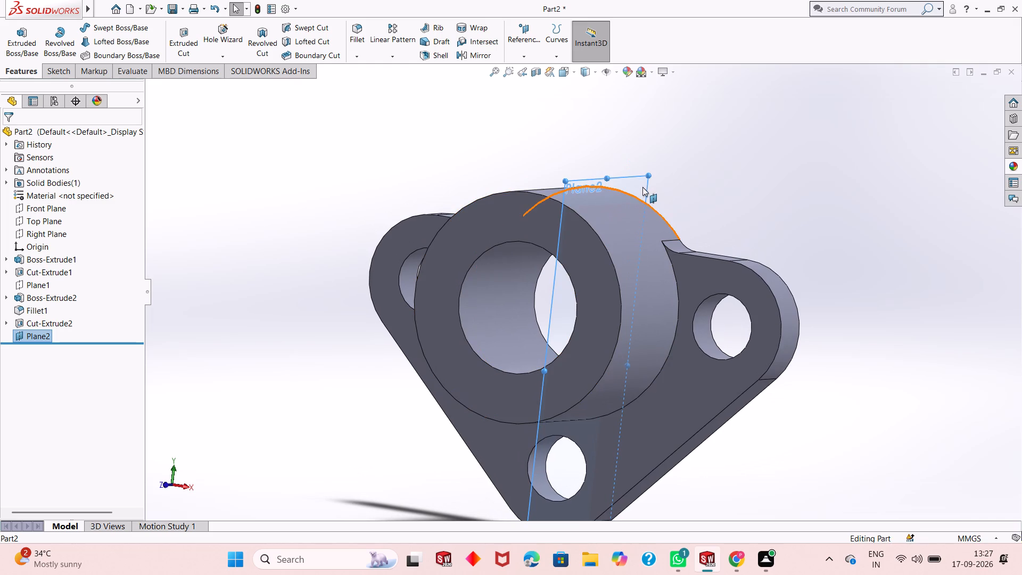
{"action": "left_click", "coordinate": [639, 183]}
{"action": "left_click", "coordinate": [684, 157]}
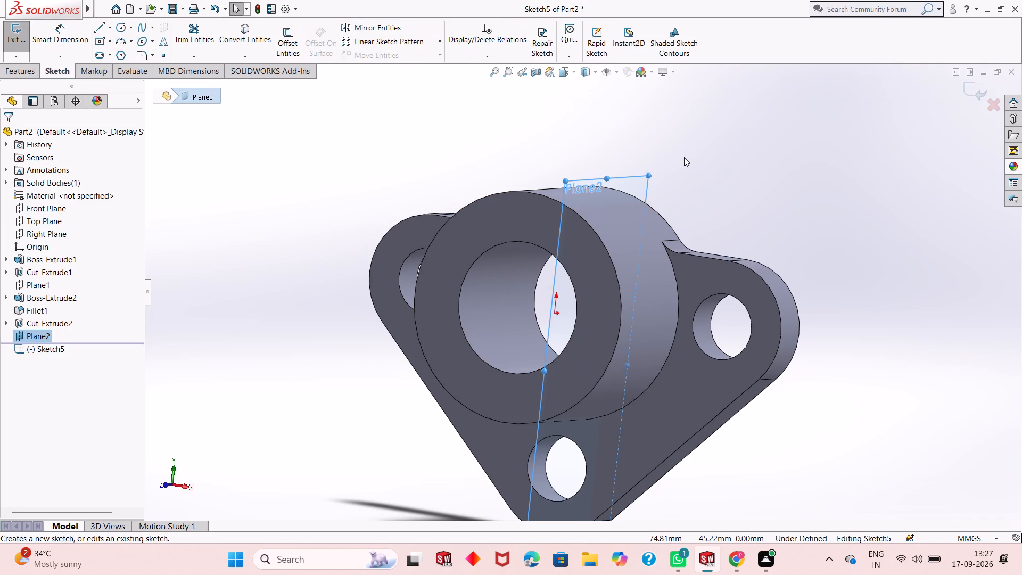
{"action": "key", "text": "ctrl+8"}
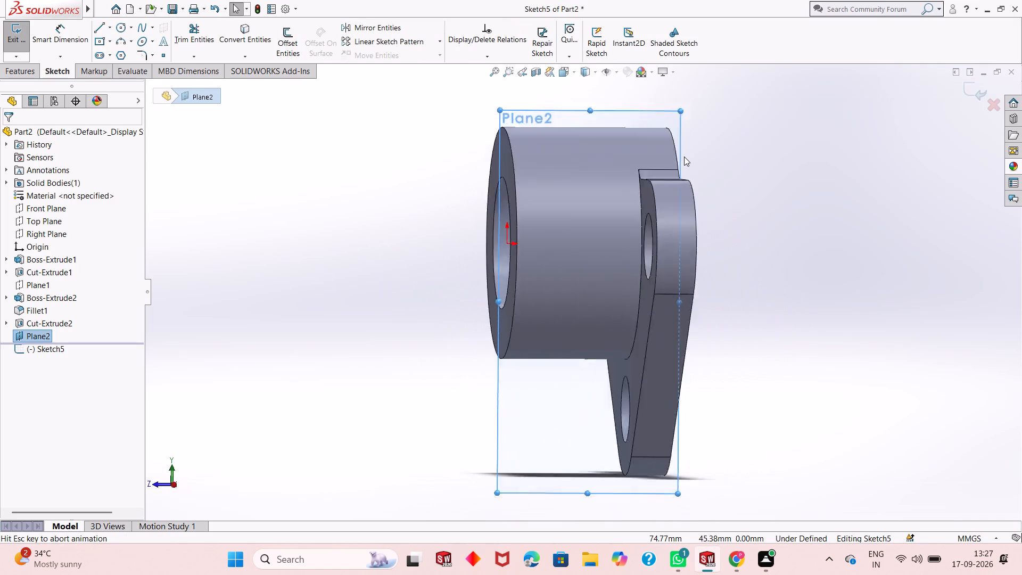
{"action": "scroll", "coordinate": [634, 237], "scroll_direction": "up", "scroll_amount": 2}
{"action": "scroll", "coordinate": [586, 96], "scroll_direction": "down", "scroll_amount": 2}
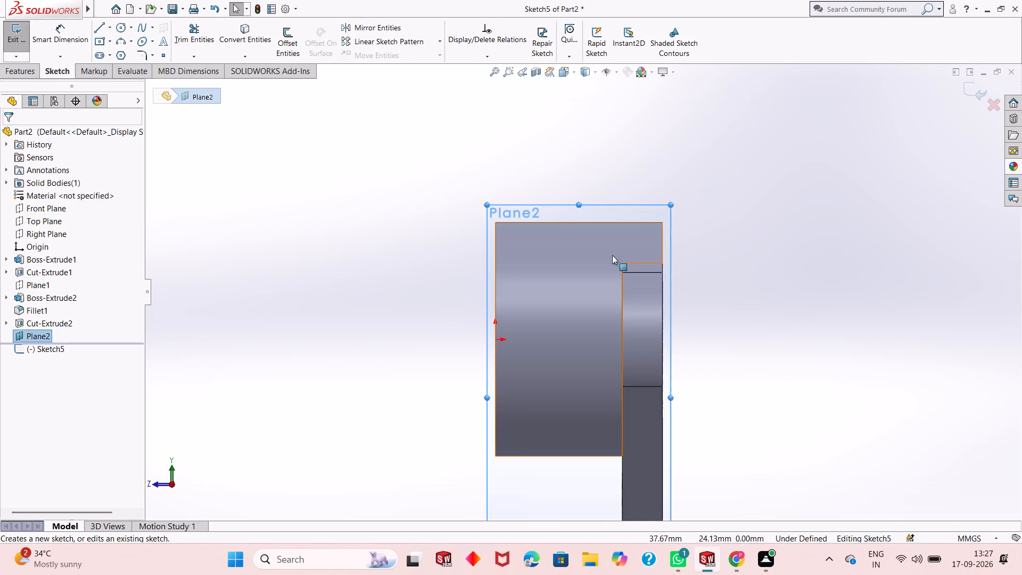
{"action": "scroll", "coordinate": [589, 242], "scroll_direction": "down", "scroll_amount": 2}
{"action": "key", "text": "Escape"}
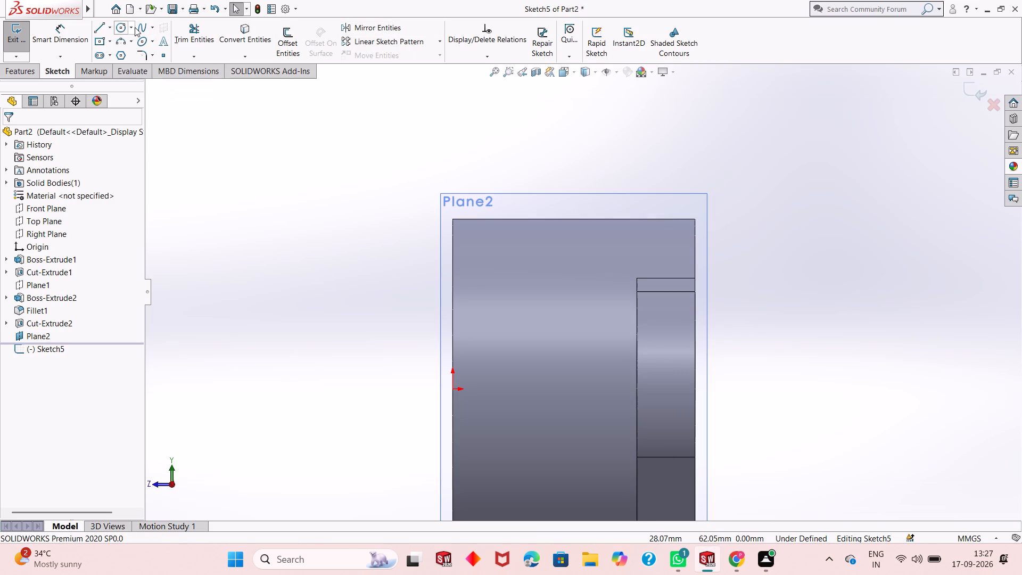
{"action": "left_click", "coordinate": [120, 25]}
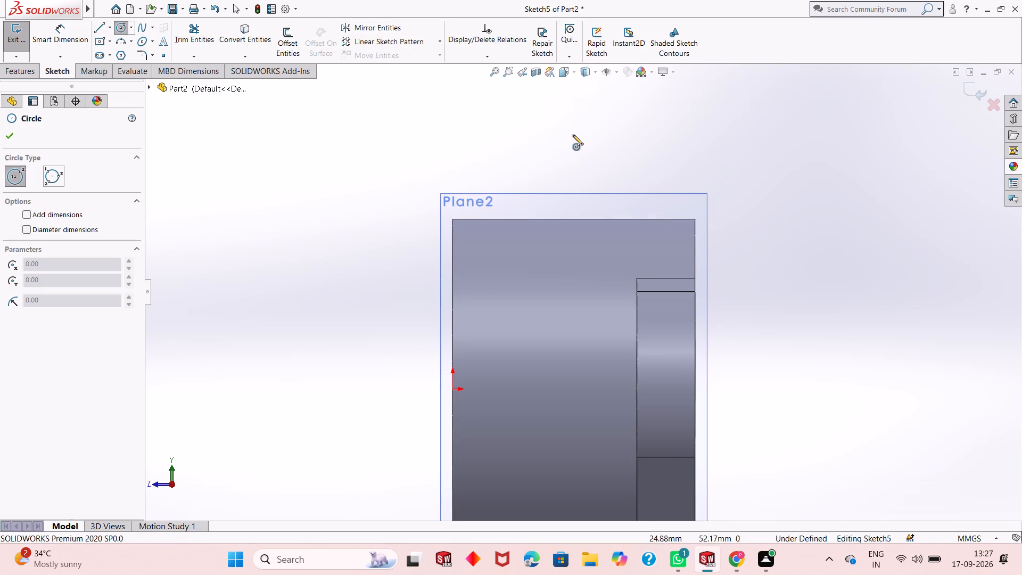
{"action": "left_click", "coordinate": [576, 125]}
{"action": "left_click", "coordinate": [609, 158]}
{"action": "right_click", "coordinate": [609, 158]}
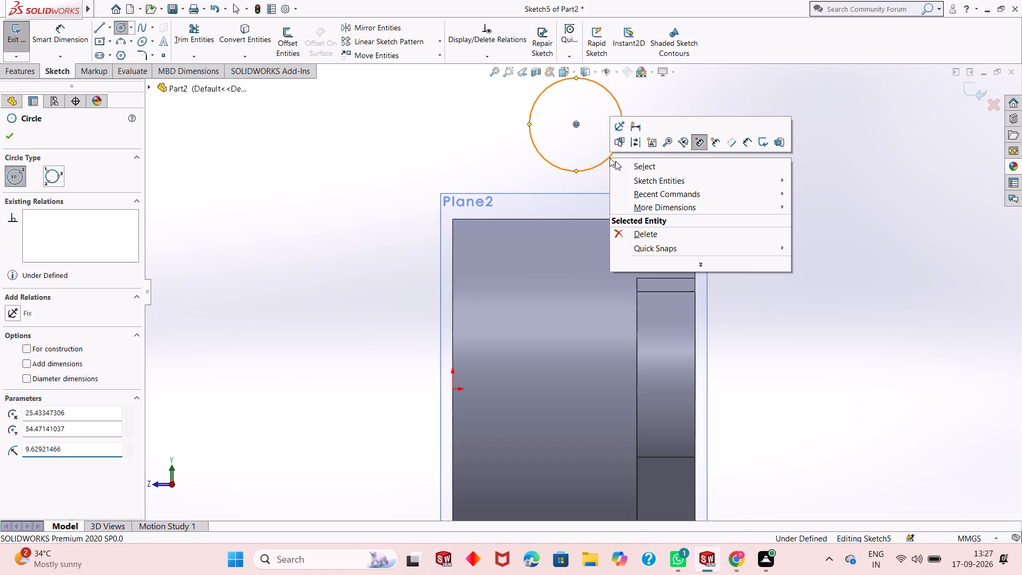
{"action": "left_click", "coordinate": [630, 164]}
Dimension the circle above the cylinder to 30 mm diameter.
{"action": "left_click", "coordinate": [76, 37]}
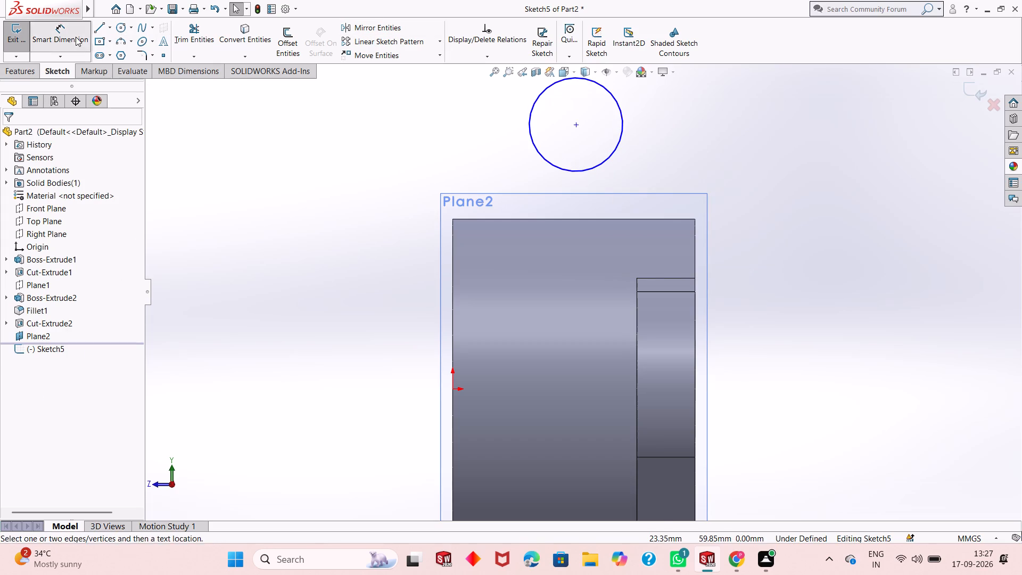
{"action": "left_click", "coordinate": [553, 165]}
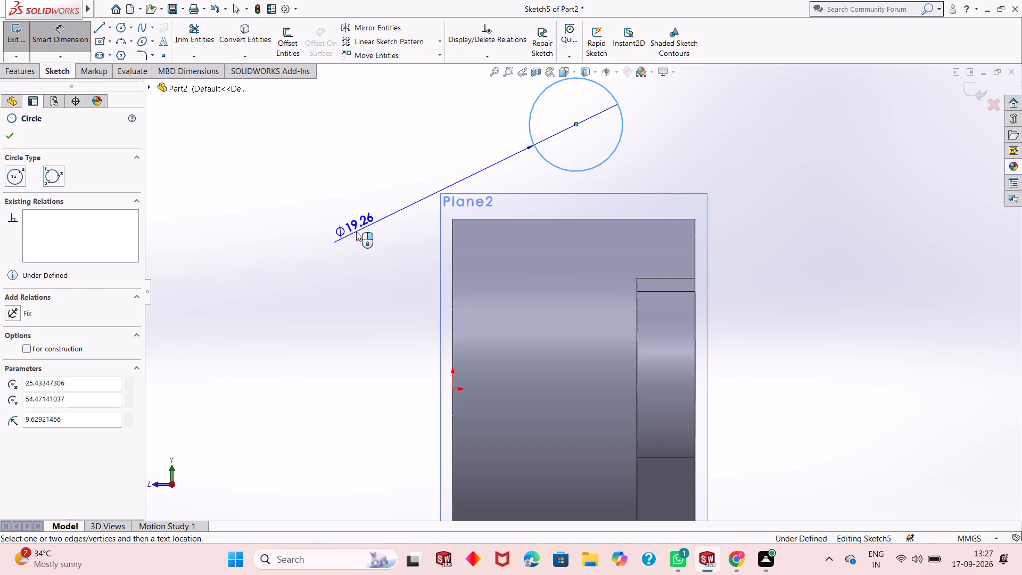
{"action": "left_click", "coordinate": [356, 233]}
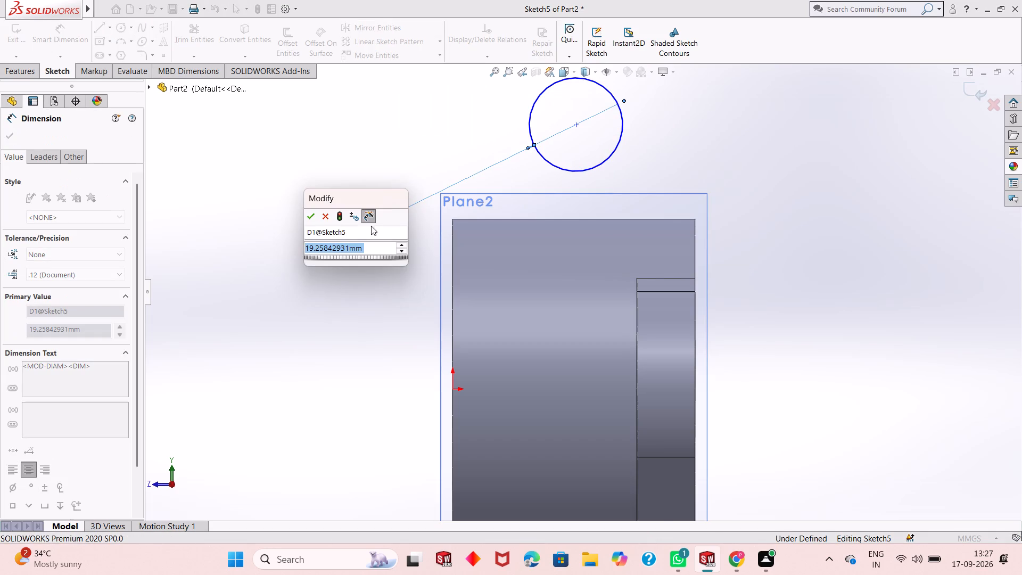
{"action": "scroll", "coordinate": [561, 205], "scroll_direction": "up", "scroll_amount": 1}
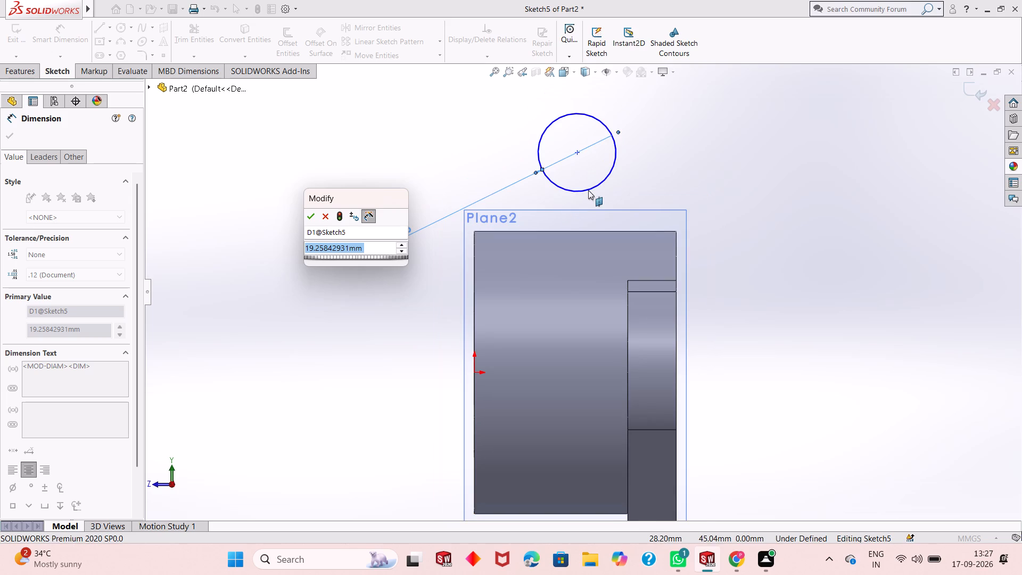
{"action": "scroll", "coordinate": [588, 190], "scroll_direction": "down", "scroll_amount": 1}
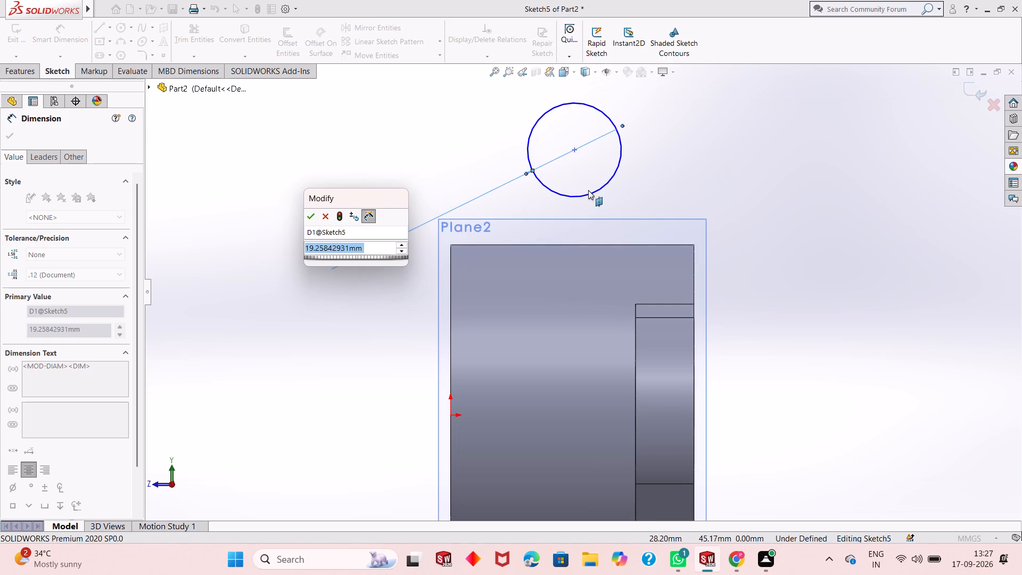
{"action": "type", "text": "30"}
{"action": "key", "text": "Return"}
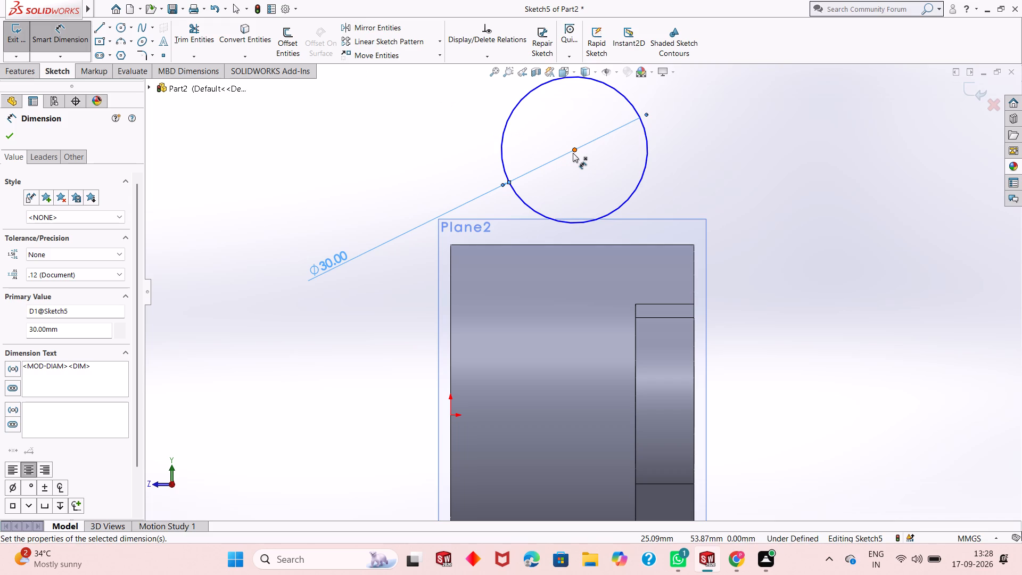
Dimension the circle's centre 21 mm horizontally from the origin.
{"action": "left_click", "coordinate": [573, 153]}
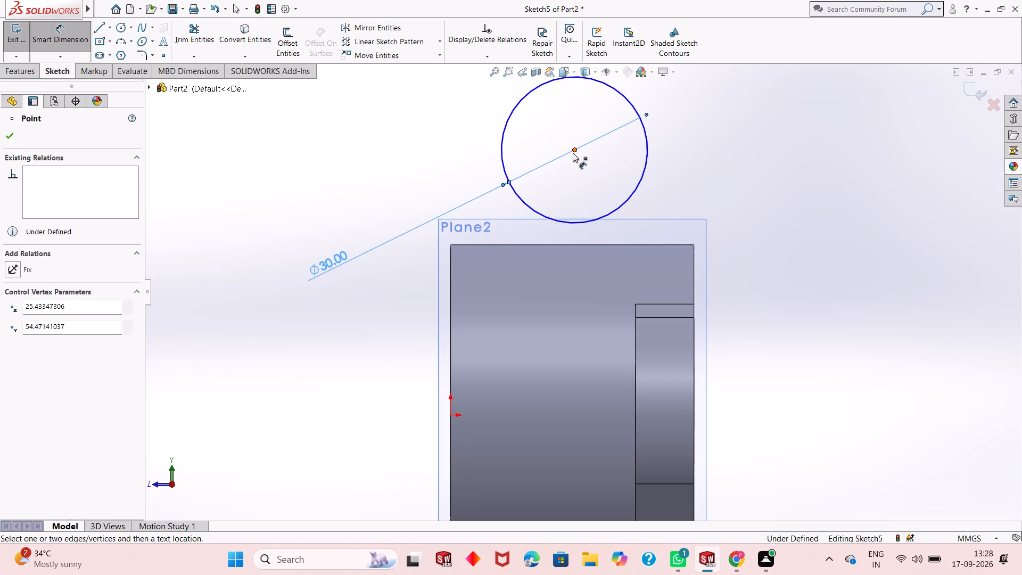
{"action": "left_click", "coordinate": [449, 416]}
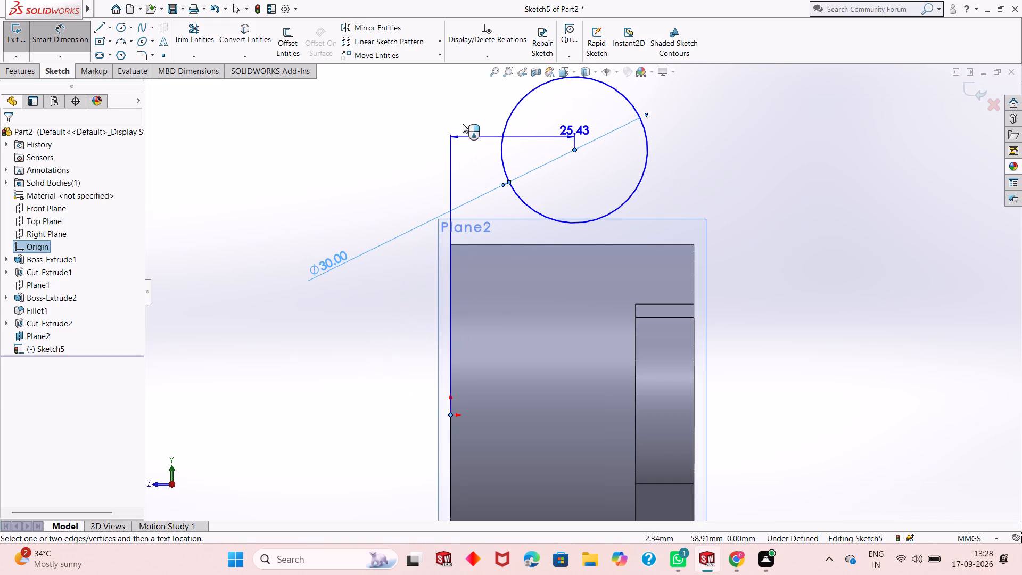
{"action": "left_click", "coordinate": [460, 107]}
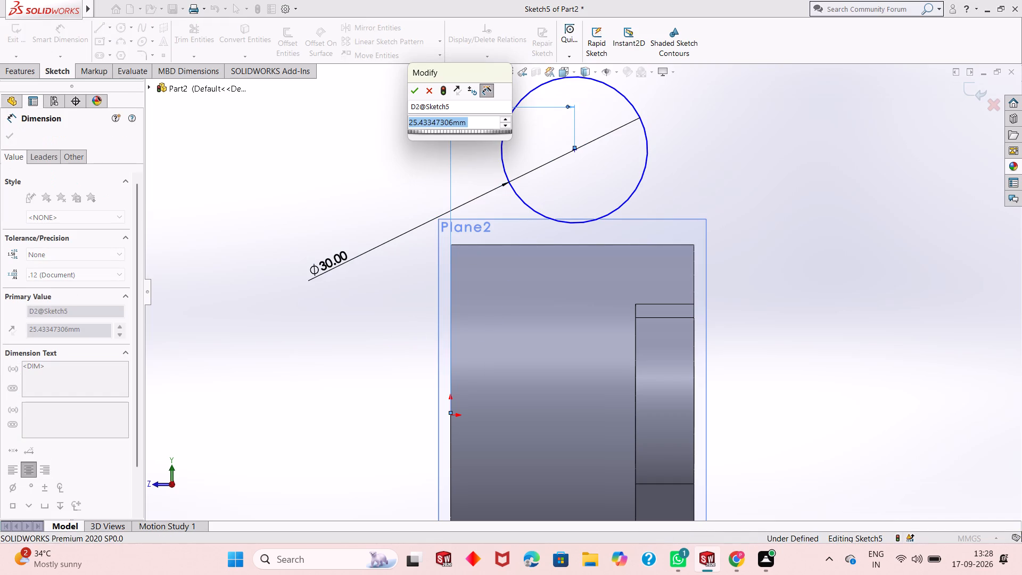
{"action": "type", "text": "21"}
{"action": "key", "text": "Return"}
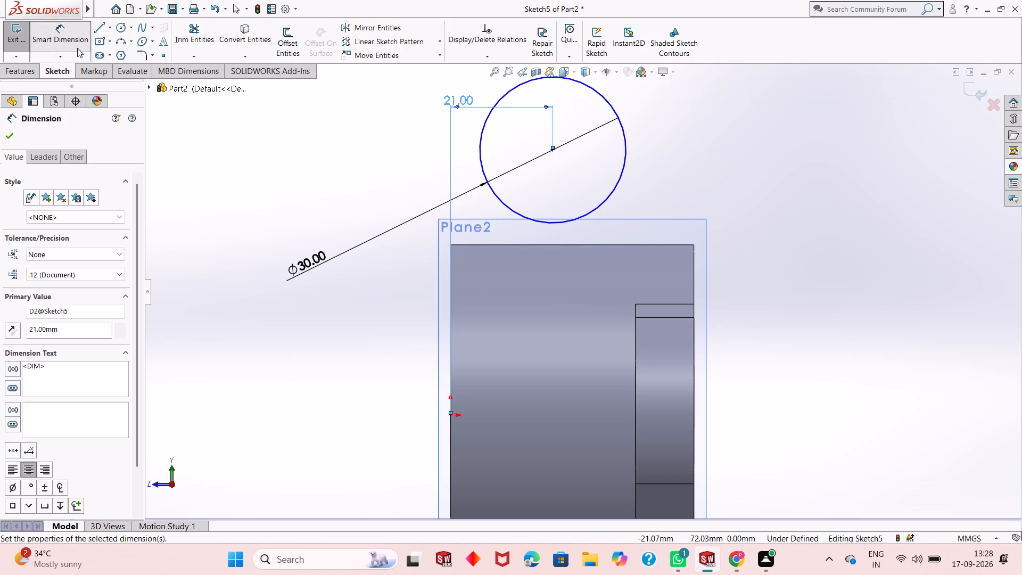
{"action": "left_click", "coordinate": [7, 141]}
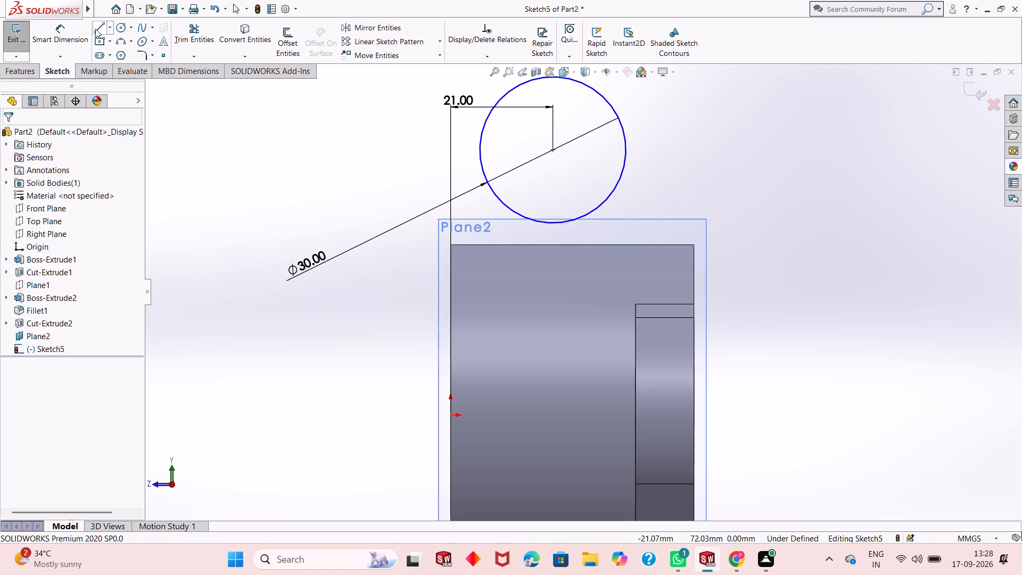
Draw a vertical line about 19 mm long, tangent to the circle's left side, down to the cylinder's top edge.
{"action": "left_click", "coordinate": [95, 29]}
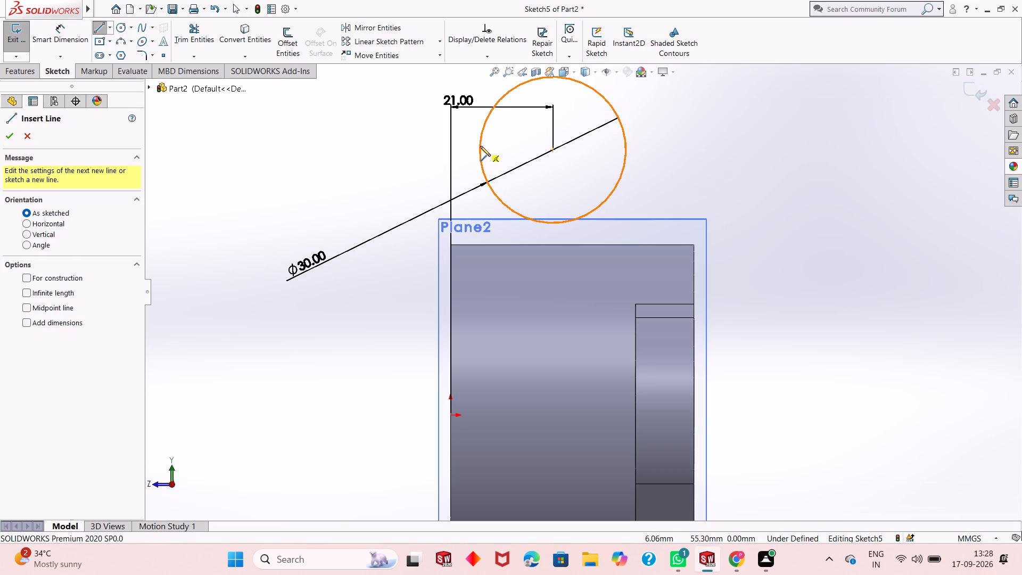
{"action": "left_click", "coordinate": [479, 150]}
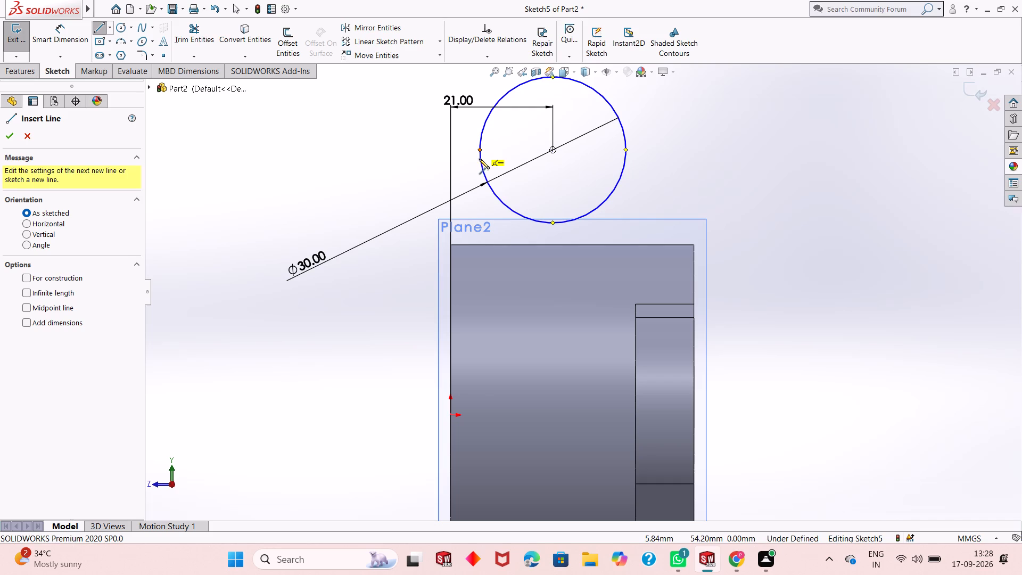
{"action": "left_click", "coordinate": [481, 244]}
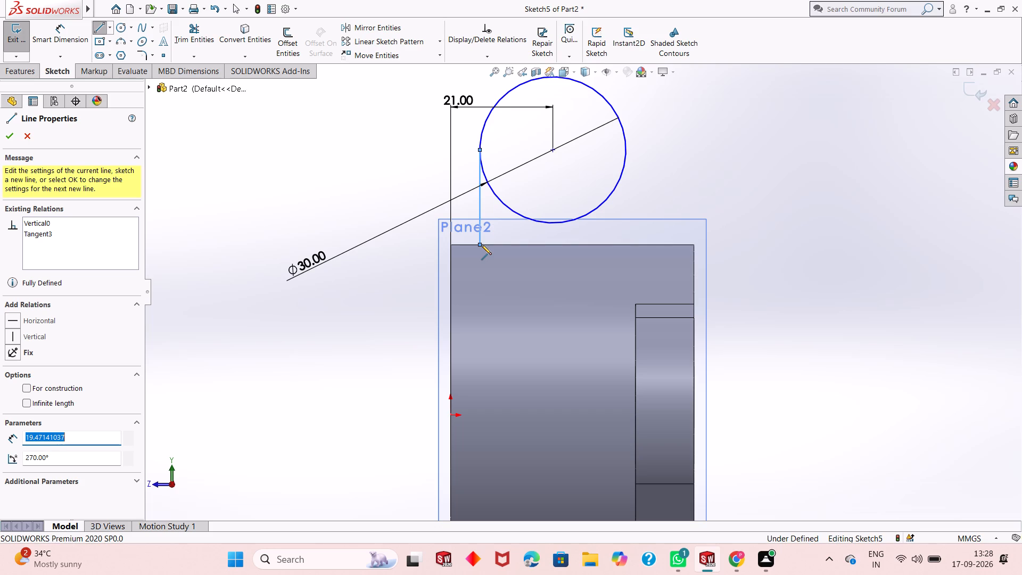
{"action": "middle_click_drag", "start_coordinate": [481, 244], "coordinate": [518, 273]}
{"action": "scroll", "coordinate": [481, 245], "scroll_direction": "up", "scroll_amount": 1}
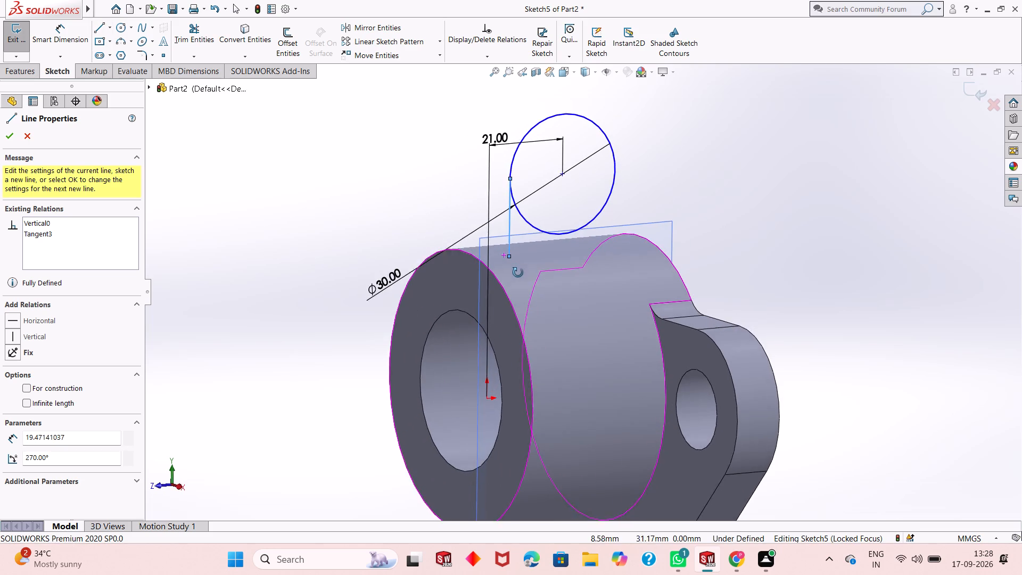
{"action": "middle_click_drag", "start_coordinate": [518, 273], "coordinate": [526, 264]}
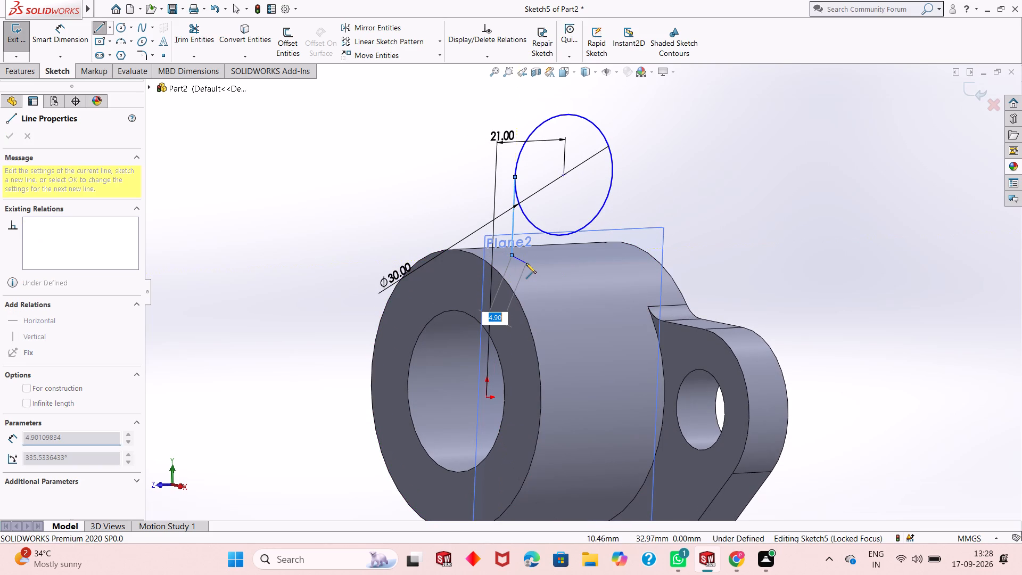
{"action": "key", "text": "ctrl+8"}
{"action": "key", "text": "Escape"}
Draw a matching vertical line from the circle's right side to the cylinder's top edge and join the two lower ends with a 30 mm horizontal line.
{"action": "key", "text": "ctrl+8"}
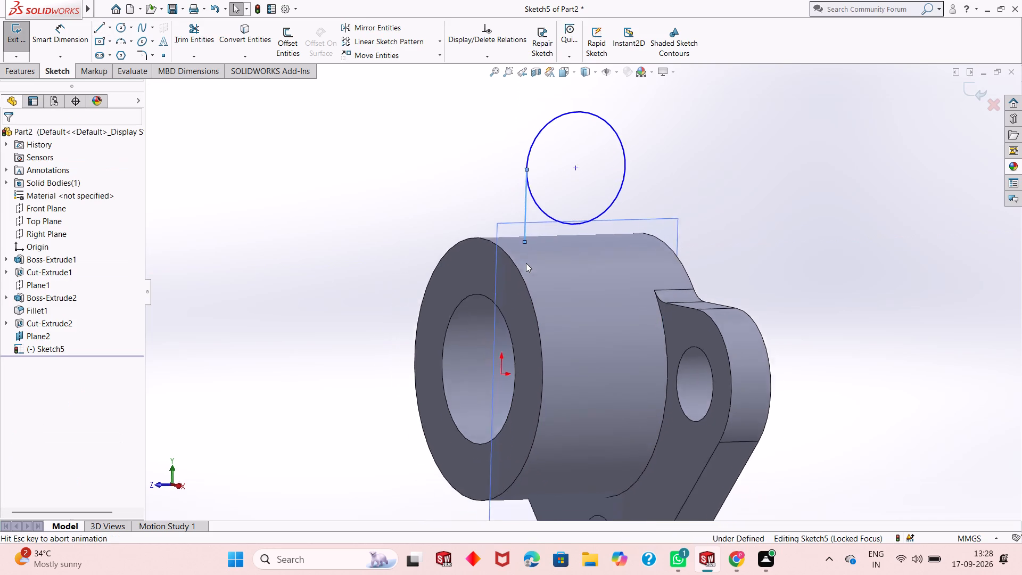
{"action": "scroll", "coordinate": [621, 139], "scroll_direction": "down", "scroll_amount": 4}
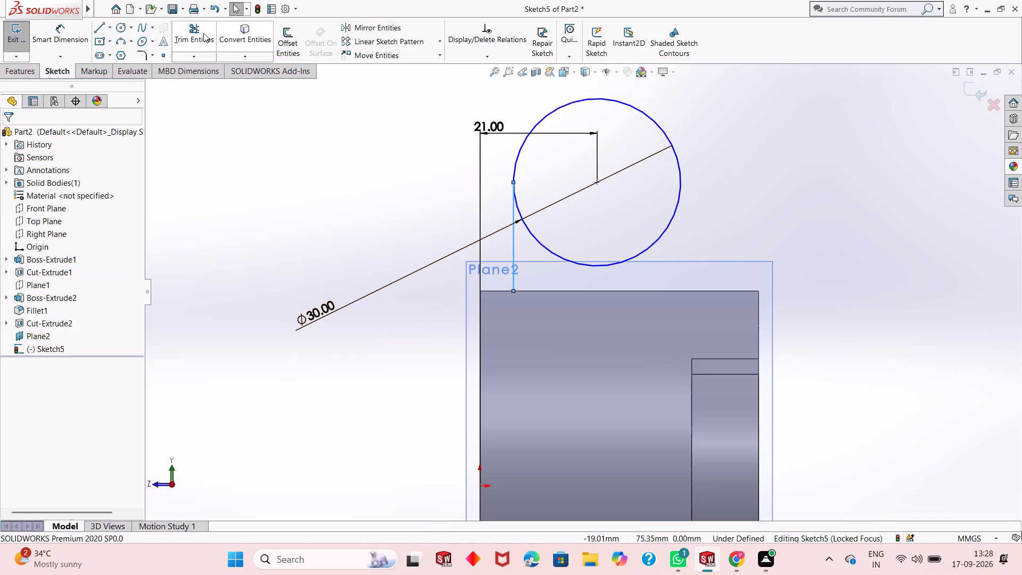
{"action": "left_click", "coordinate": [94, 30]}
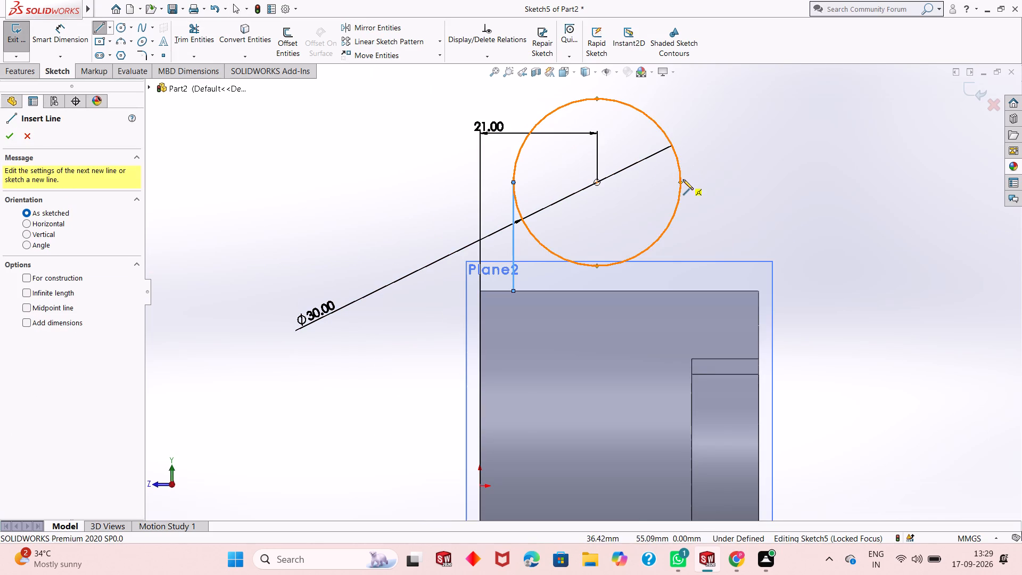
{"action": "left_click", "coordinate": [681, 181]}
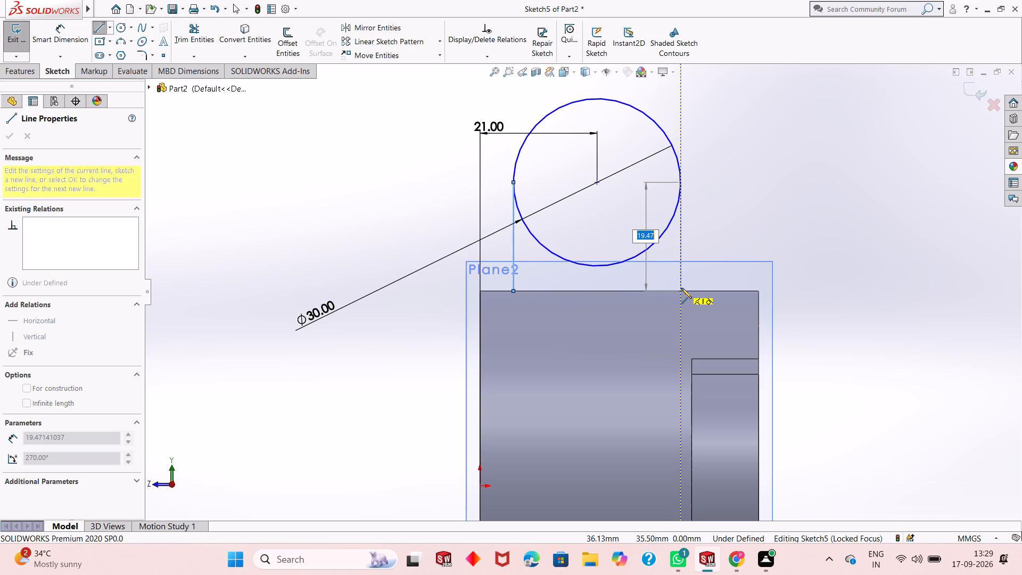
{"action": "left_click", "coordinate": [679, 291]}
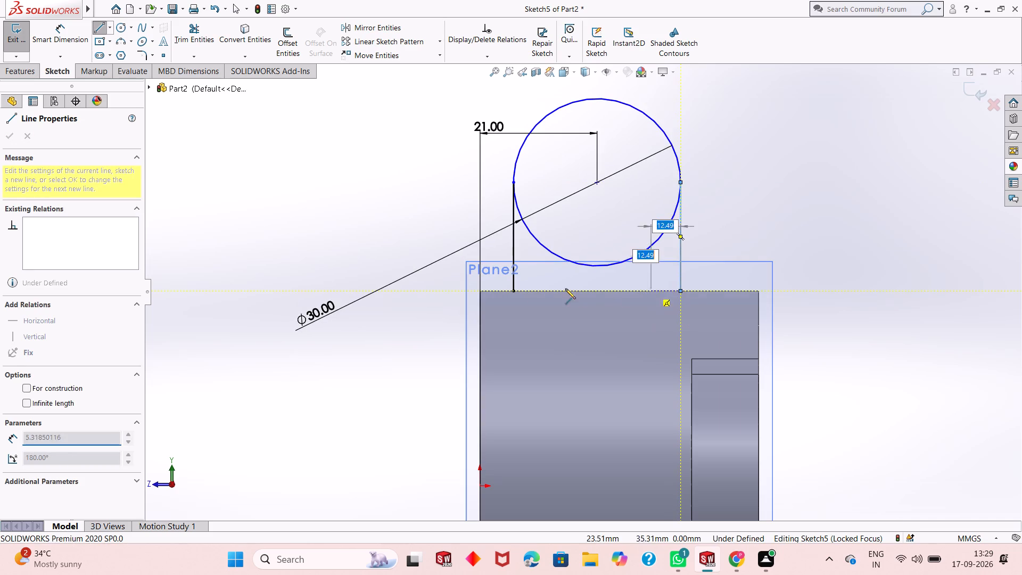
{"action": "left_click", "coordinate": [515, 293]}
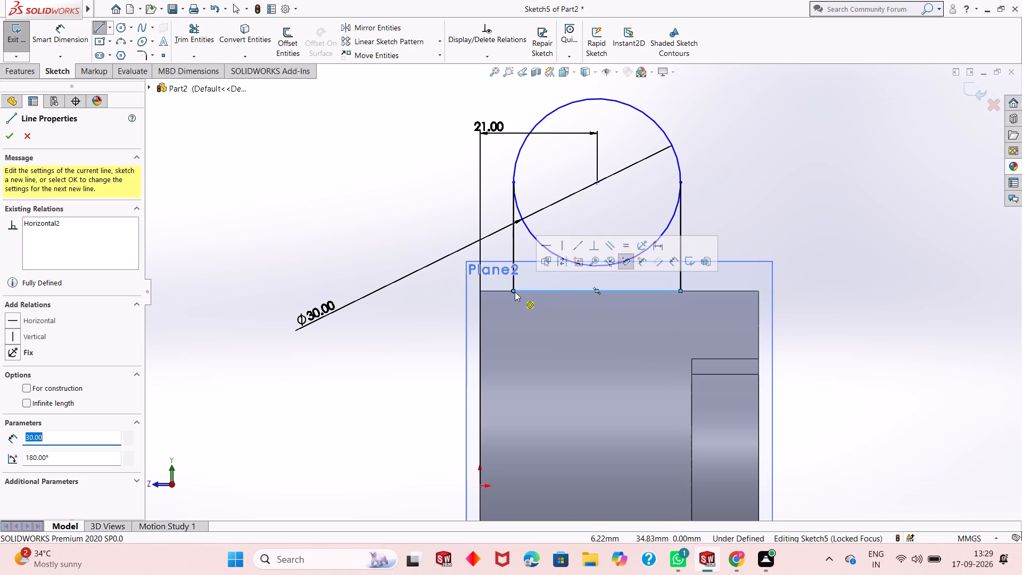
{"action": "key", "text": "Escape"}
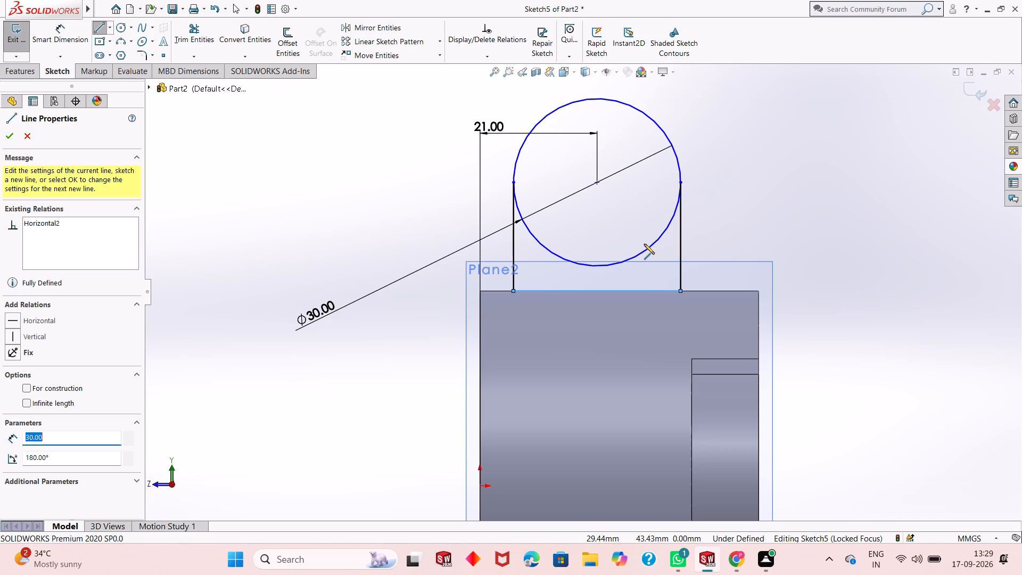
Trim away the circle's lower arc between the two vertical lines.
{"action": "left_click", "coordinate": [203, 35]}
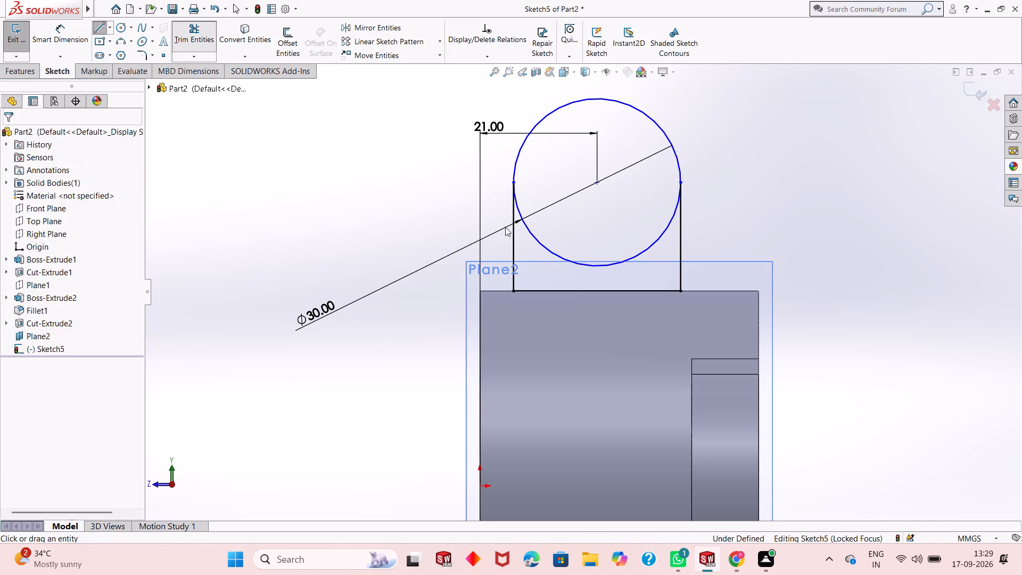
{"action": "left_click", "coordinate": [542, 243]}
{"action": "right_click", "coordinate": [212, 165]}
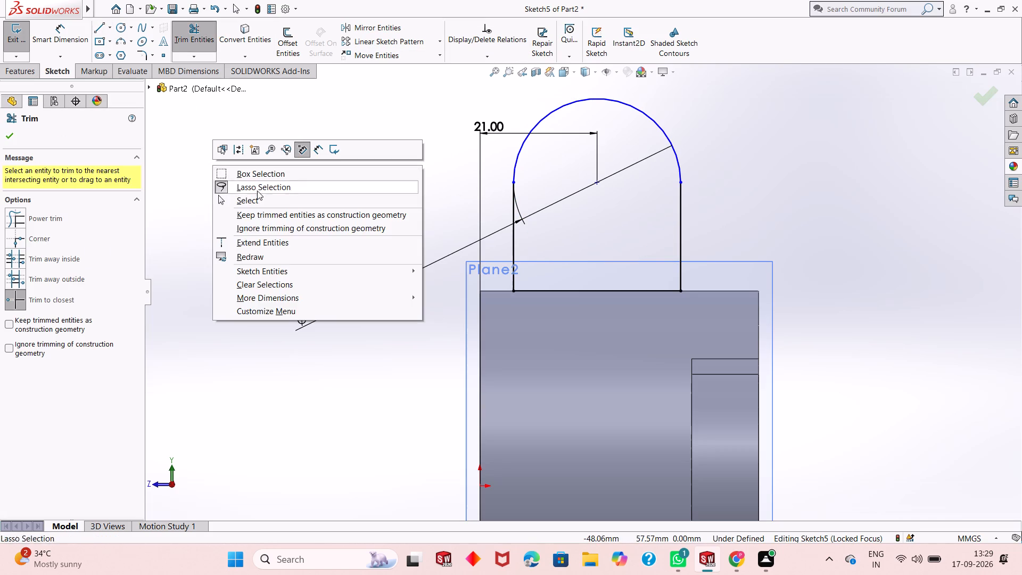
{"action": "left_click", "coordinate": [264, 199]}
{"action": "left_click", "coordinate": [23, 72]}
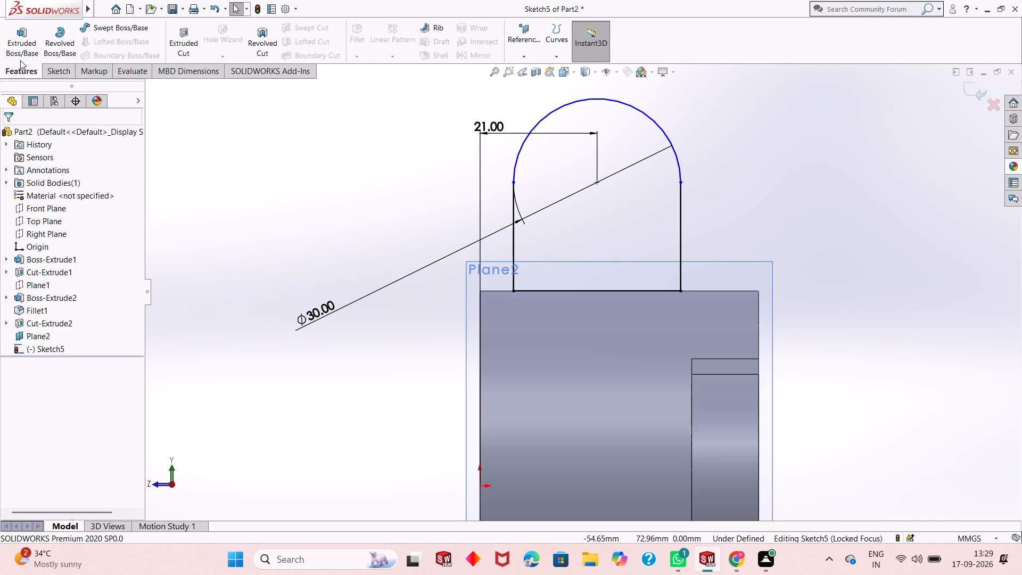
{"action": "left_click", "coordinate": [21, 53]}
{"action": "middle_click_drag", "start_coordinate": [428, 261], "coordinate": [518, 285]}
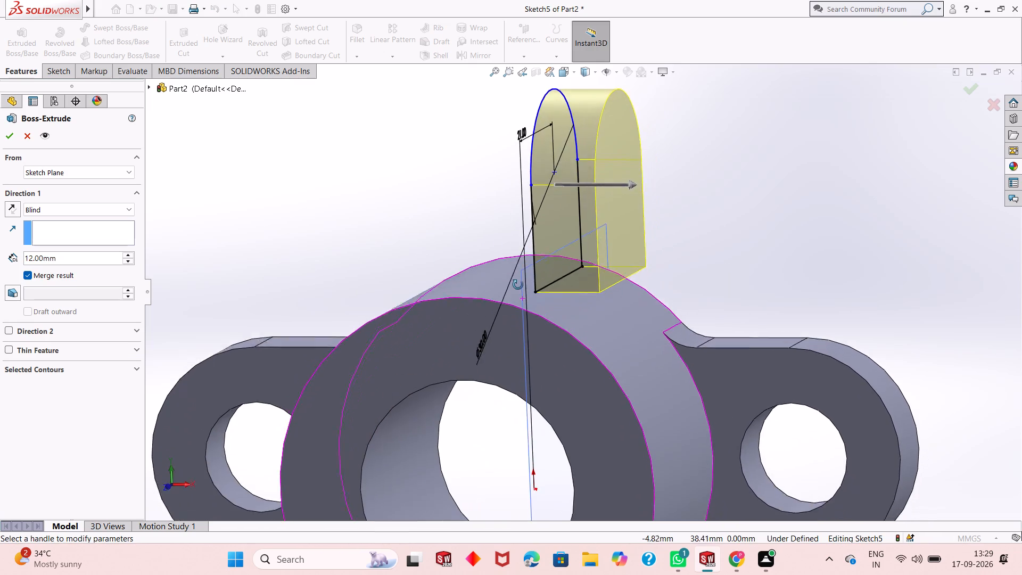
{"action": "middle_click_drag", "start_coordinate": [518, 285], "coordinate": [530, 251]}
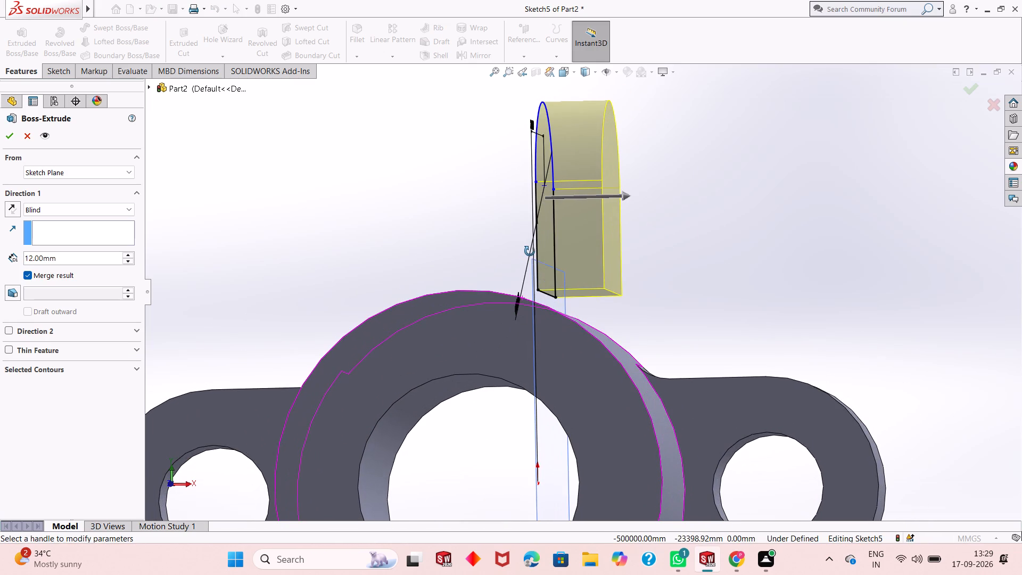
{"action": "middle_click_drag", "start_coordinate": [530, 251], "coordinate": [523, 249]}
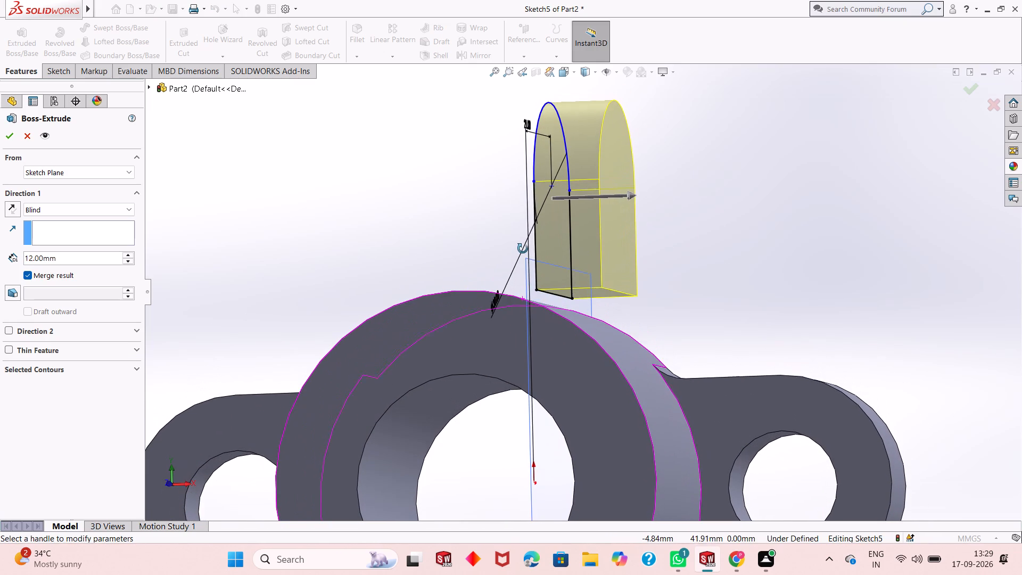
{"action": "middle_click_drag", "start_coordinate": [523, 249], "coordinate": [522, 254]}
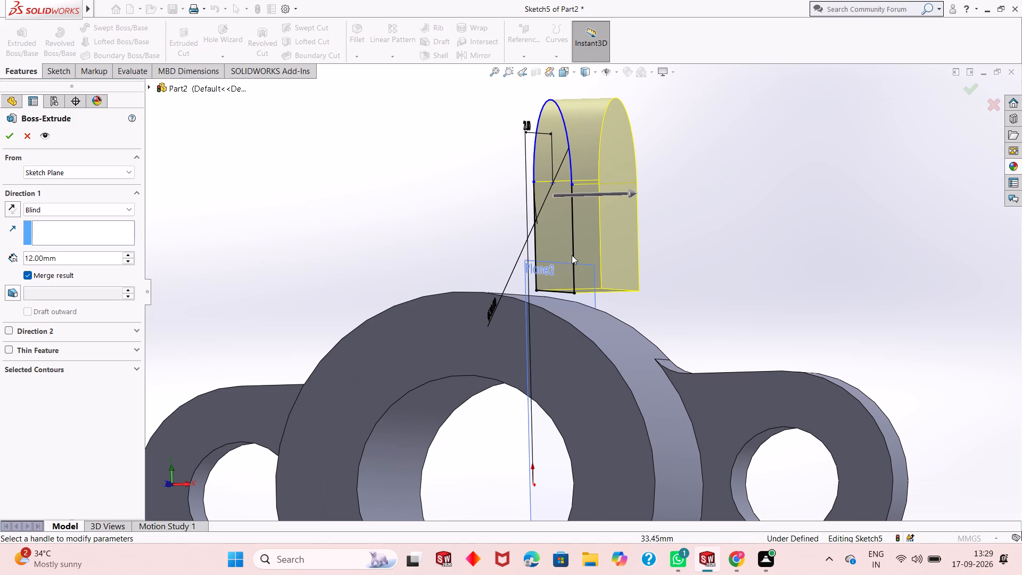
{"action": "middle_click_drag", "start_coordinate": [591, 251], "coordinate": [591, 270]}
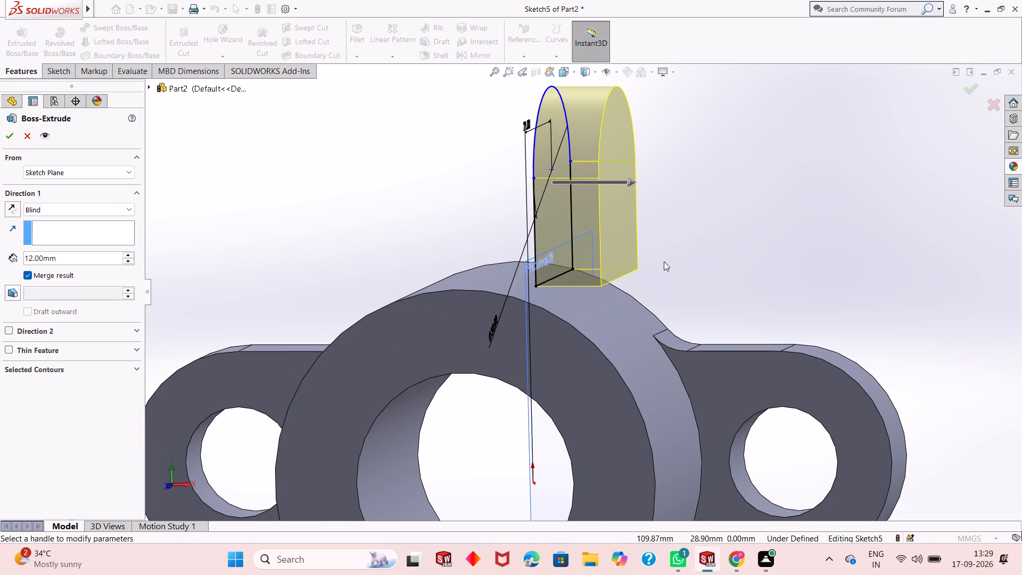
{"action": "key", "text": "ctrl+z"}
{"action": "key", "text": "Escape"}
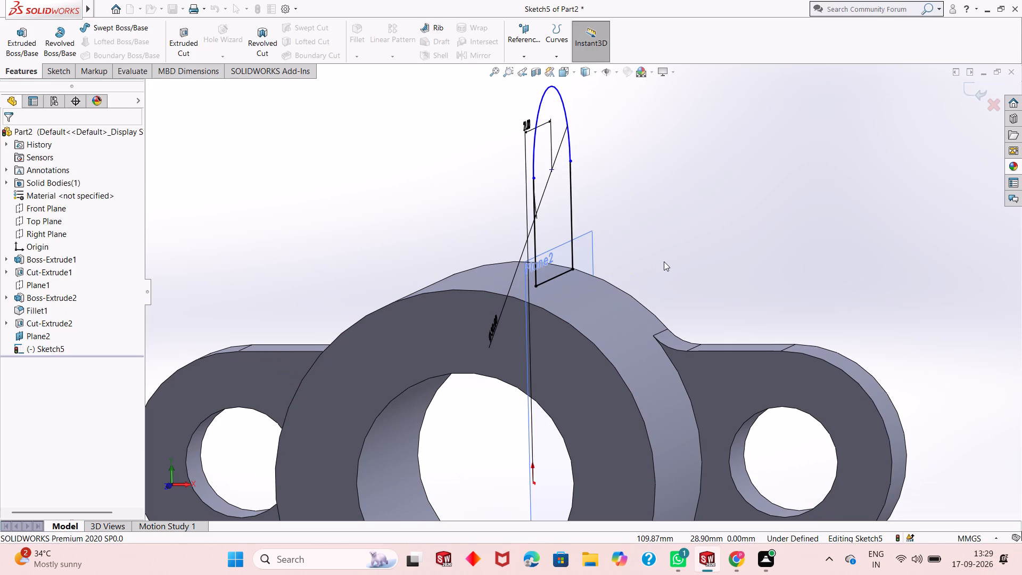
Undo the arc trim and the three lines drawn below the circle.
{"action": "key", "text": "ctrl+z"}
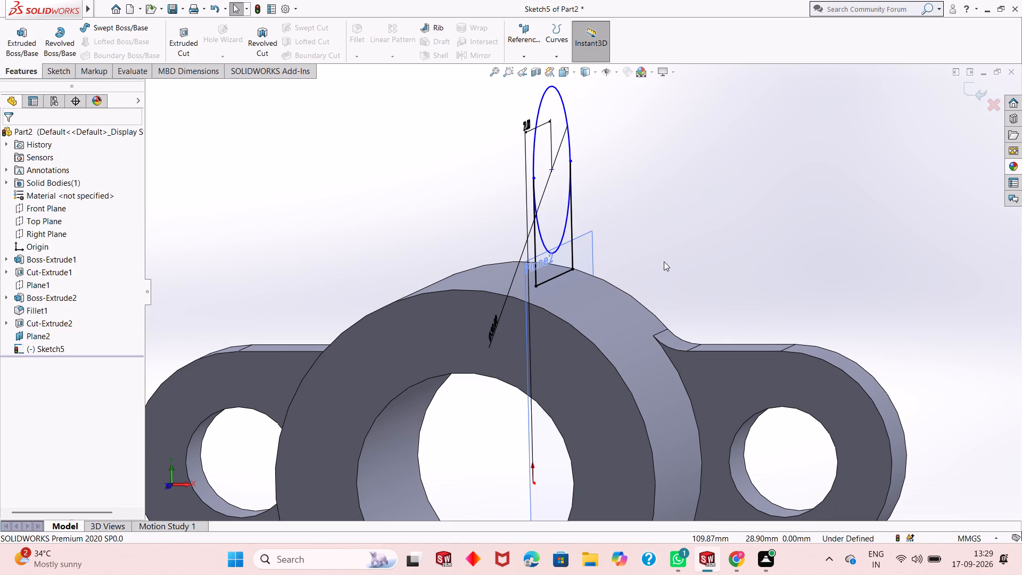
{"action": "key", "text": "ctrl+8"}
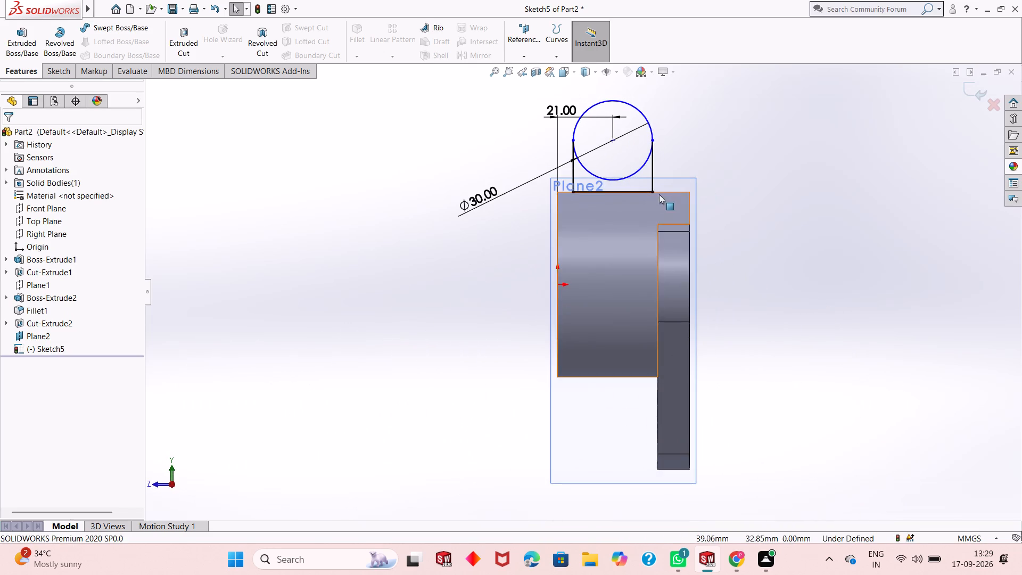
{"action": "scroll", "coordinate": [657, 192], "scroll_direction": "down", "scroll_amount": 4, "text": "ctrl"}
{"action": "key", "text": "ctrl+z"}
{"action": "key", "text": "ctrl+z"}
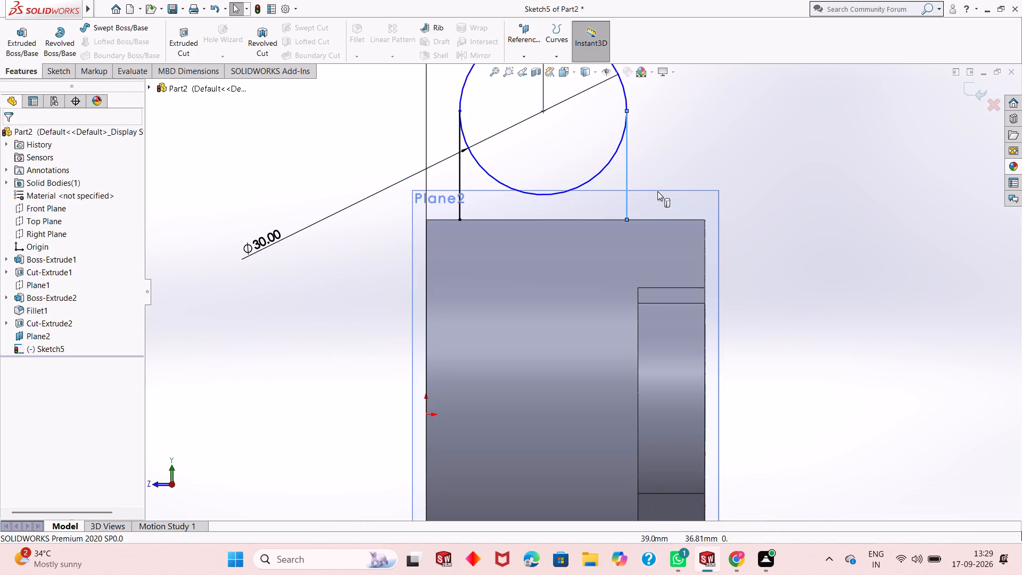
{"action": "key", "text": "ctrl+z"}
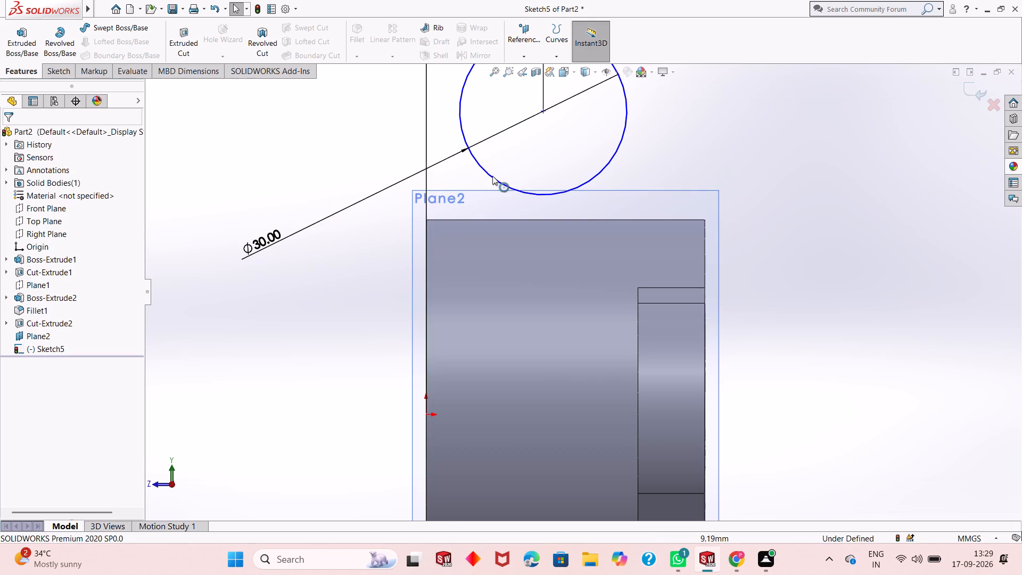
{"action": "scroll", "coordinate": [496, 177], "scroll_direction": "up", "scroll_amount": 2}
Draw two vertical lines about 27 mm long from the circle's sides into the cylinder, joined by a horizontal line below the cylinder's top edge.
{"action": "left_click", "coordinate": [61, 69]}
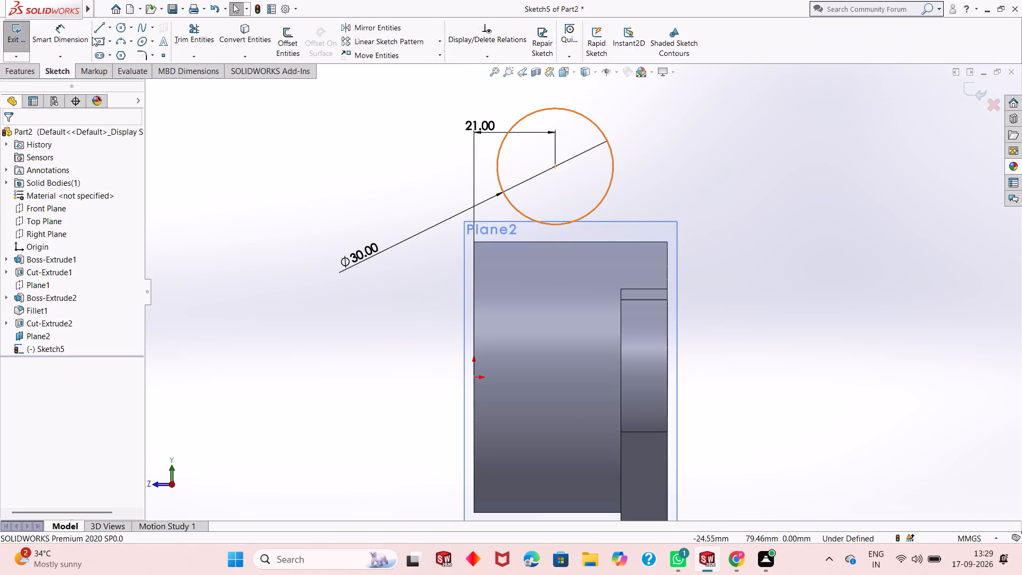
{"action": "left_click", "coordinate": [99, 30]}
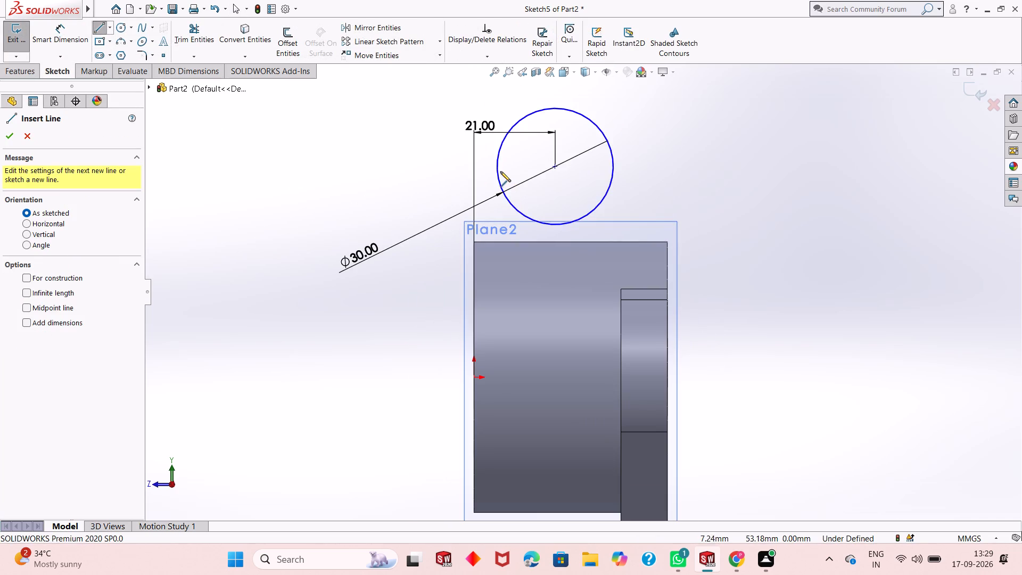
{"action": "left_click", "coordinate": [498, 167]}
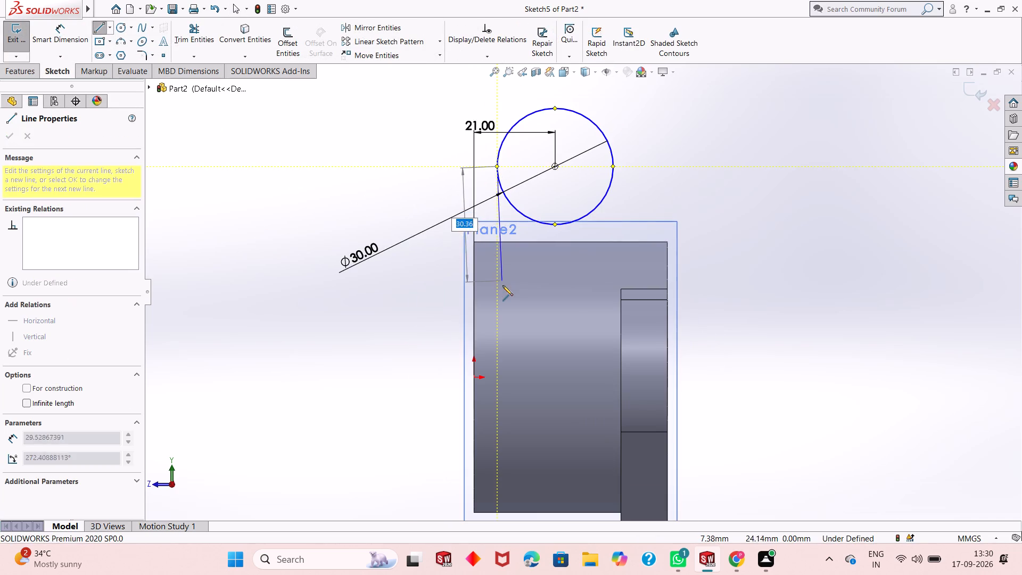
{"action": "left_click", "coordinate": [496, 273]}
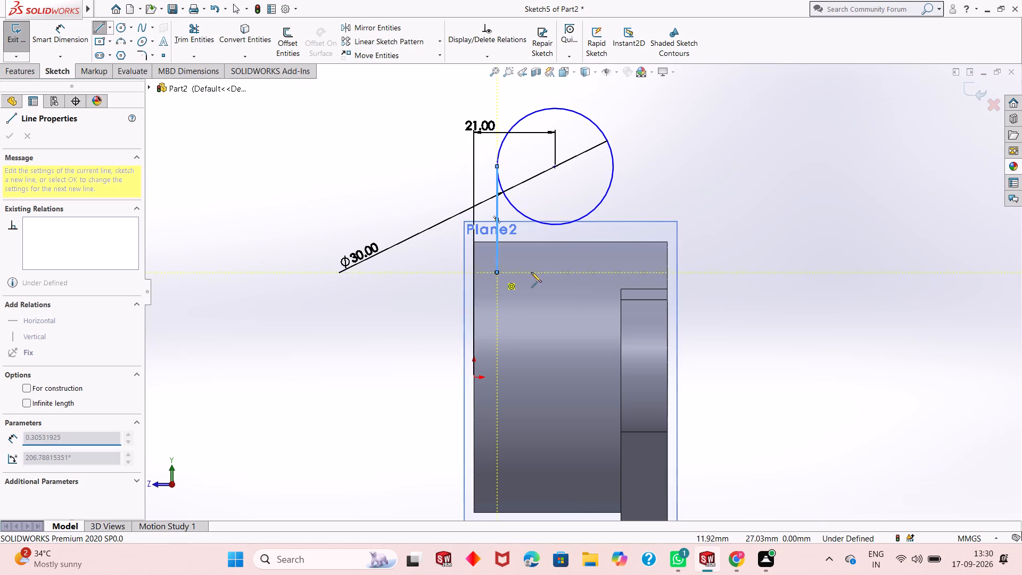
{"action": "left_click", "coordinate": [610, 273]}
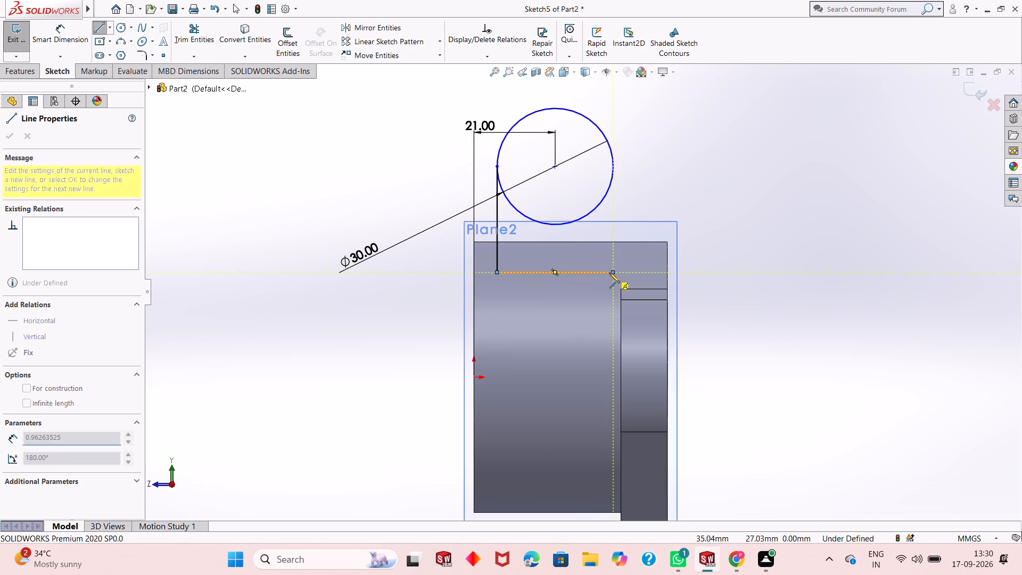
{"action": "left_click", "coordinate": [615, 167]}
{"action": "right_click", "coordinate": [615, 167]}
{"action": "left_click", "coordinate": [631, 170]}
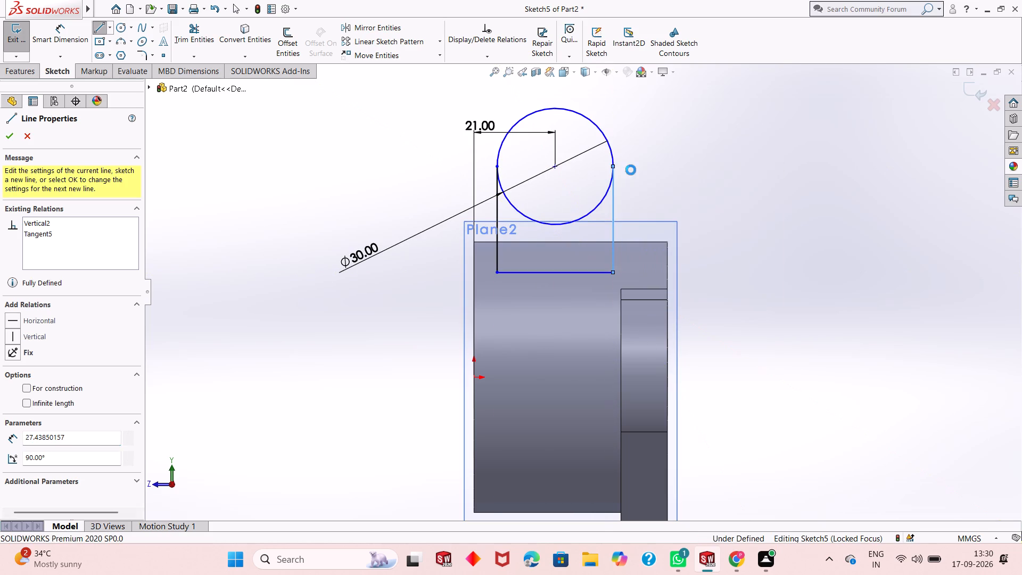
{"action": "scroll", "coordinate": [588, 261], "scroll_direction": "down", "scroll_amount": 1}
{"action": "scroll", "coordinate": [587, 260], "scroll_direction": "up", "scroll_amount": 2}
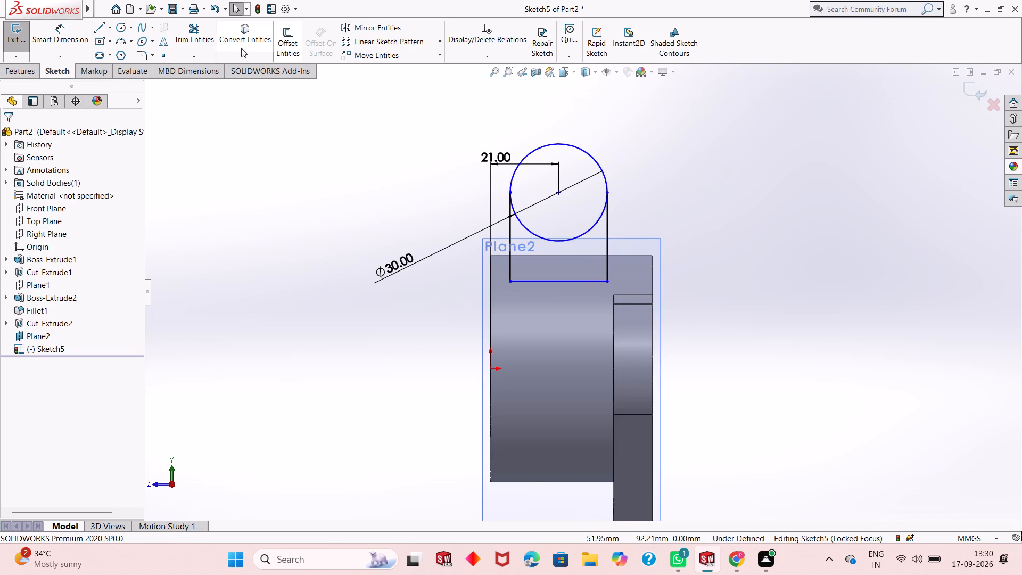
Trim away the circle's lower arc to leave a closed round-topped lug profile.
{"action": "left_click", "coordinate": [173, 33]}
{"action": "left_click", "coordinate": [523, 221]}
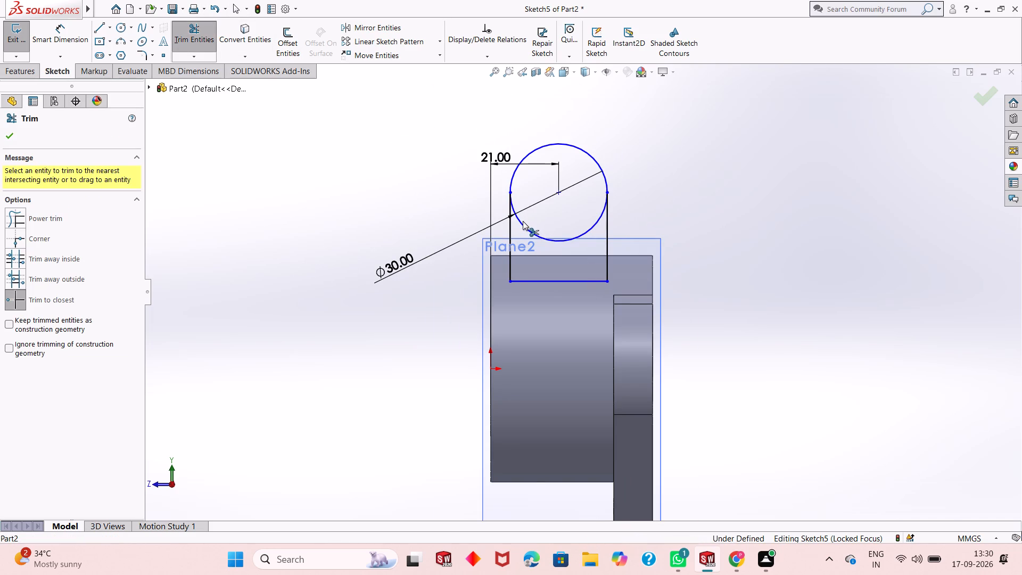
{"action": "left_click", "coordinate": [9, 136]}
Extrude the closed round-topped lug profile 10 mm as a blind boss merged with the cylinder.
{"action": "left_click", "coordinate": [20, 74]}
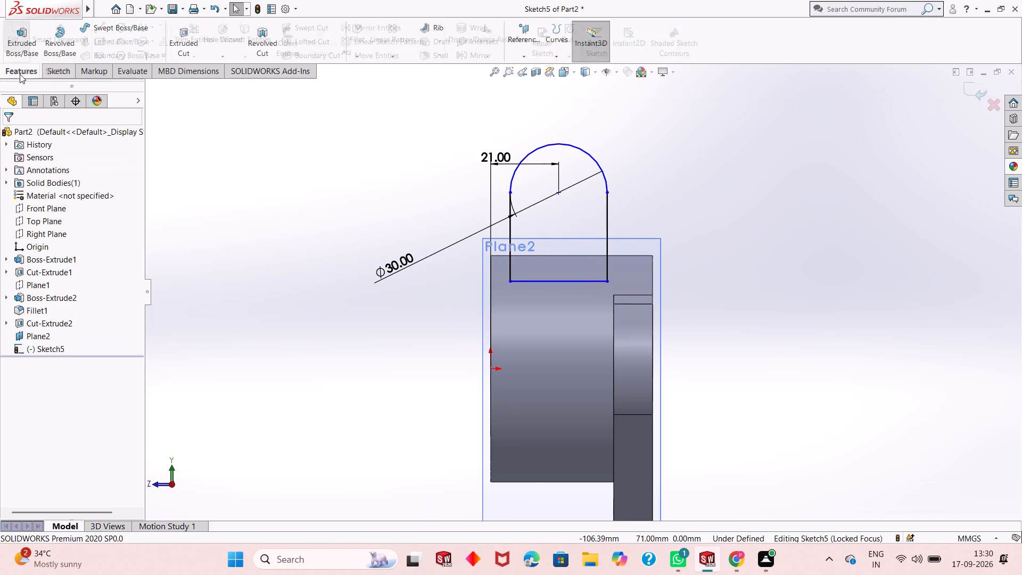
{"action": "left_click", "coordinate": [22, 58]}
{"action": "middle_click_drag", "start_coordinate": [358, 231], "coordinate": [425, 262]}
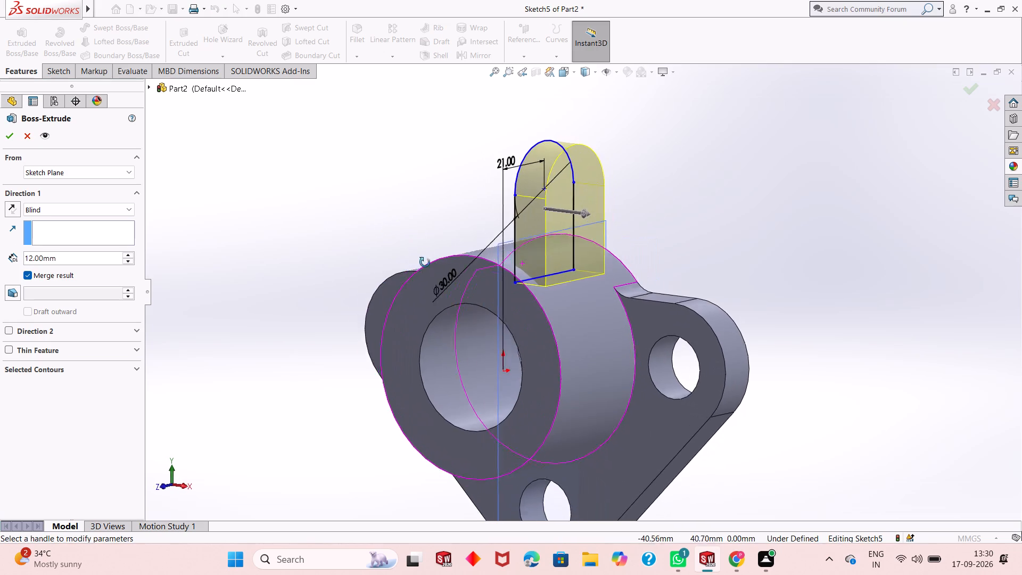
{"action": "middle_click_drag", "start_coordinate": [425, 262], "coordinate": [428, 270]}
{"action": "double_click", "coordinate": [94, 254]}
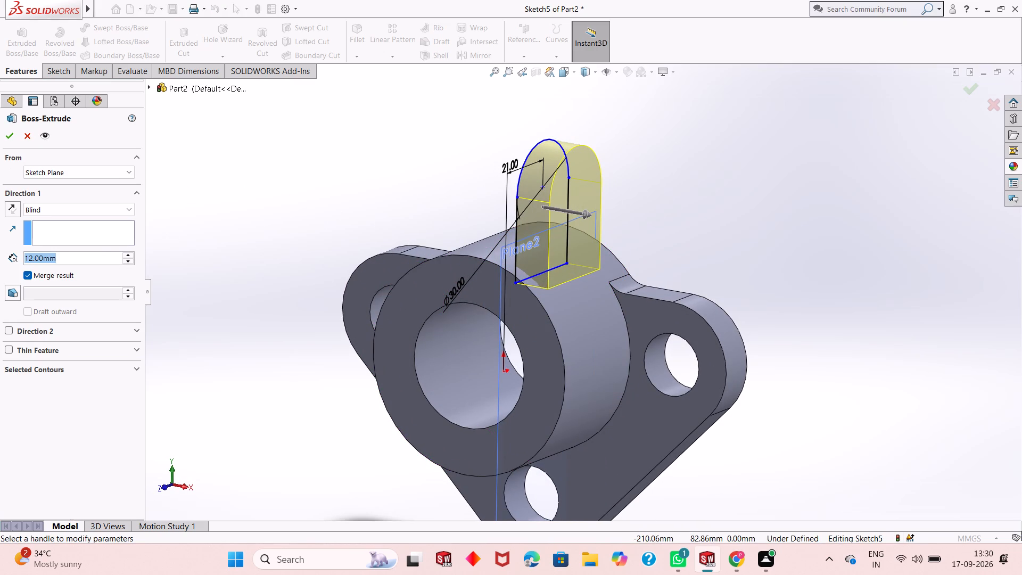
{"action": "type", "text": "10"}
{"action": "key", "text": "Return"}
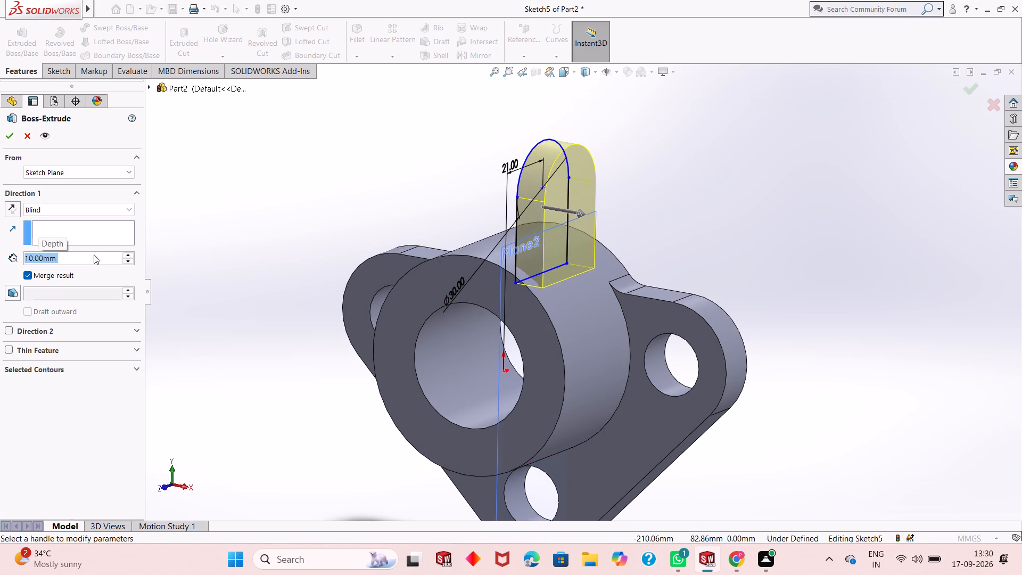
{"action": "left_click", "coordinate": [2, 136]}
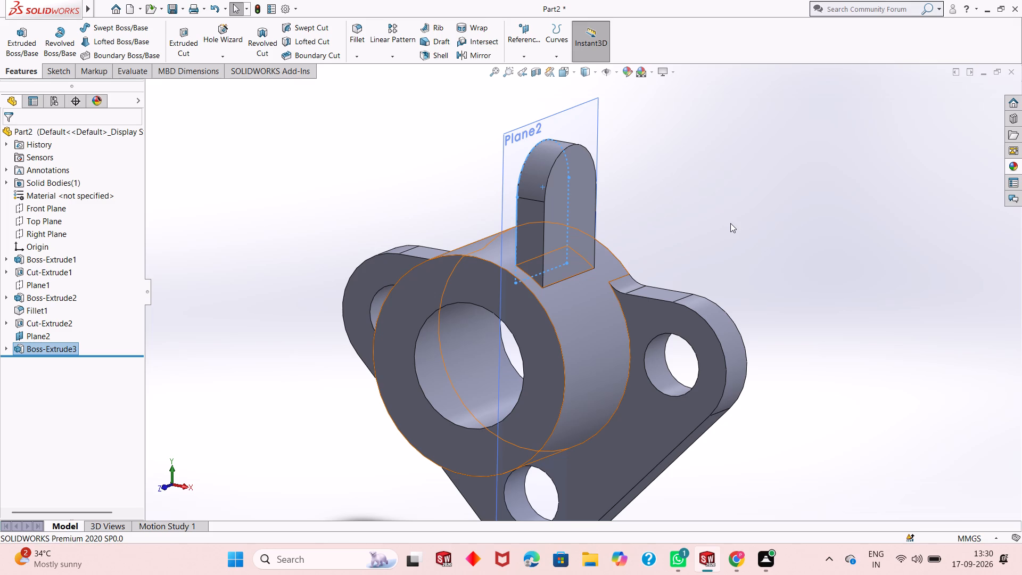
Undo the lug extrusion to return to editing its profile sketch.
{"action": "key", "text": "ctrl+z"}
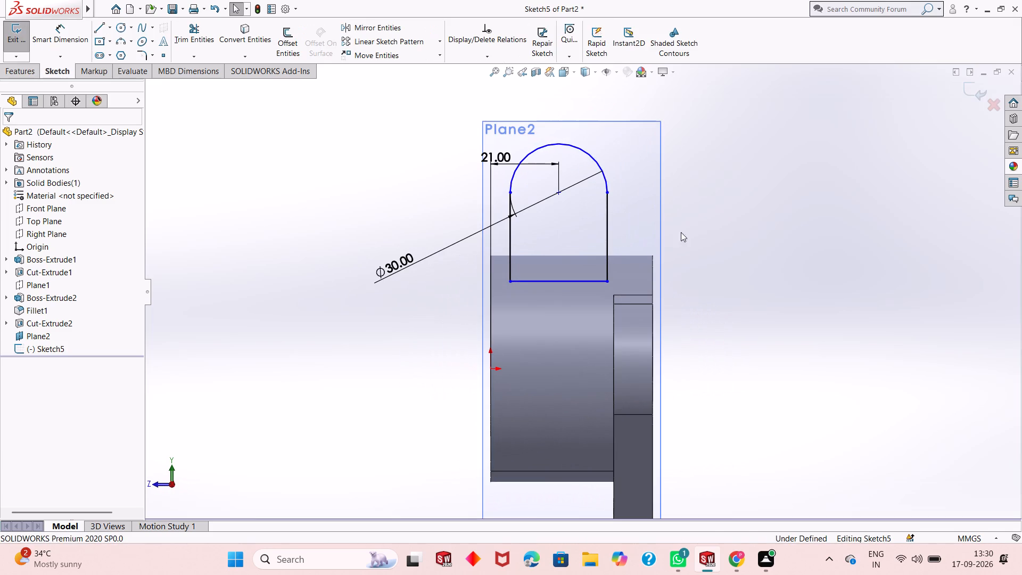
Dimension the lug profile's vertical side line nearest the cylinder's front face at 27 mm.
{"action": "scroll", "coordinate": [555, 248], "scroll_direction": "down", "scroll_amount": 1}
{"action": "left_click", "coordinate": [71, 44]}
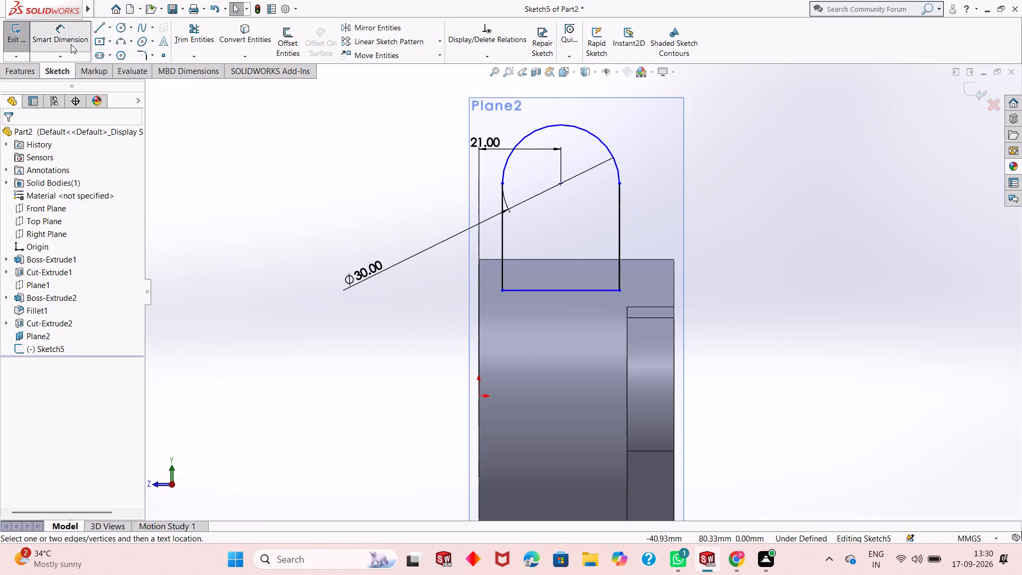
{"action": "left_click", "coordinate": [505, 251]}
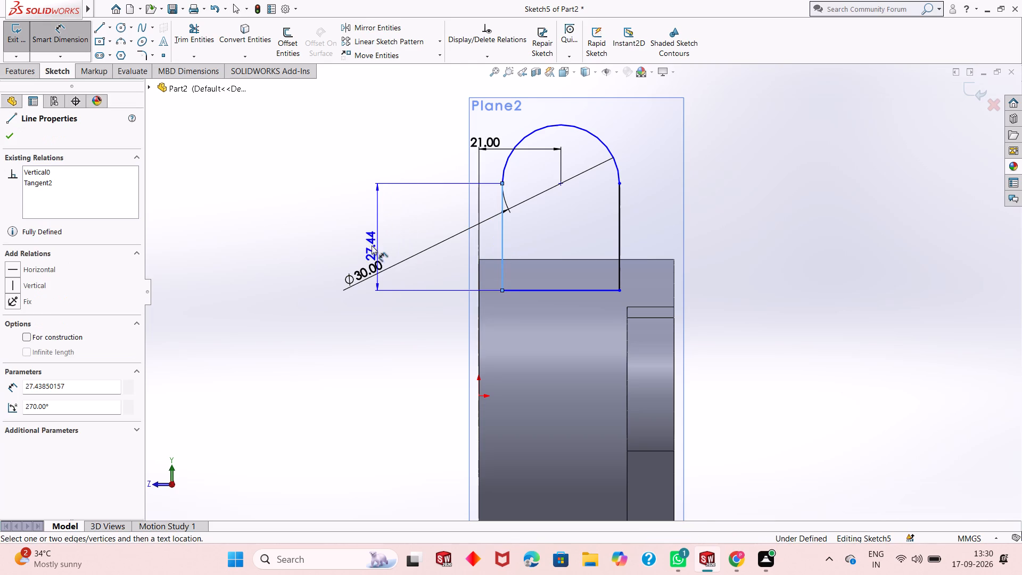
{"action": "left_click", "coordinate": [363, 245]}
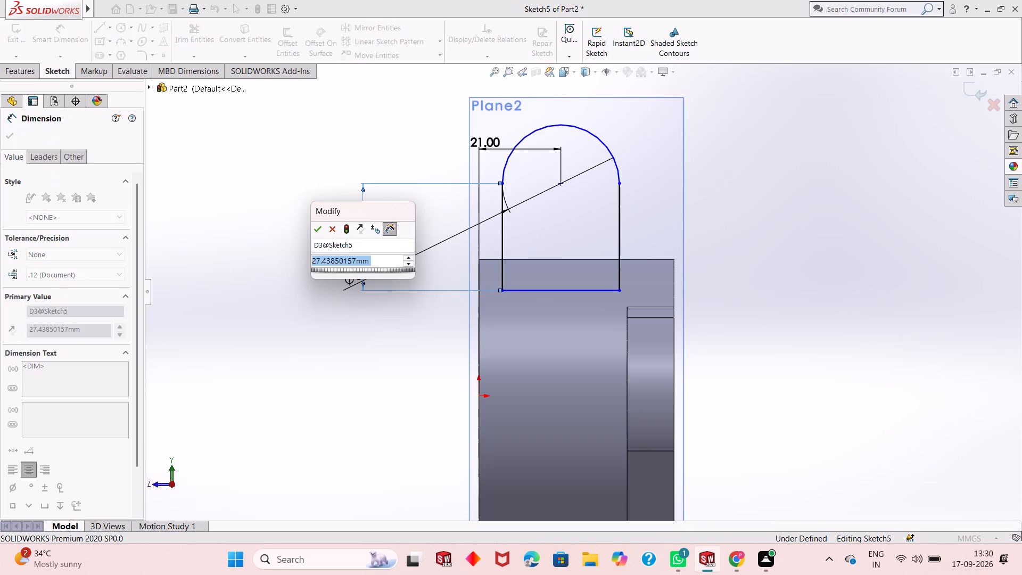
{"action": "type", "text": "27"}
{"action": "key", "text": "Return"}
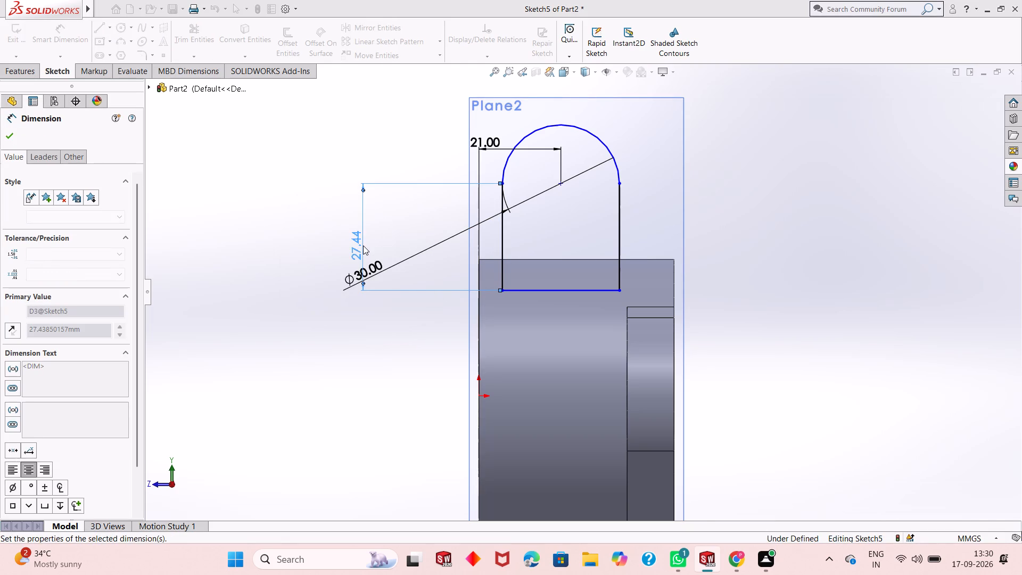
{"action": "left_click", "coordinate": [11, 135]}
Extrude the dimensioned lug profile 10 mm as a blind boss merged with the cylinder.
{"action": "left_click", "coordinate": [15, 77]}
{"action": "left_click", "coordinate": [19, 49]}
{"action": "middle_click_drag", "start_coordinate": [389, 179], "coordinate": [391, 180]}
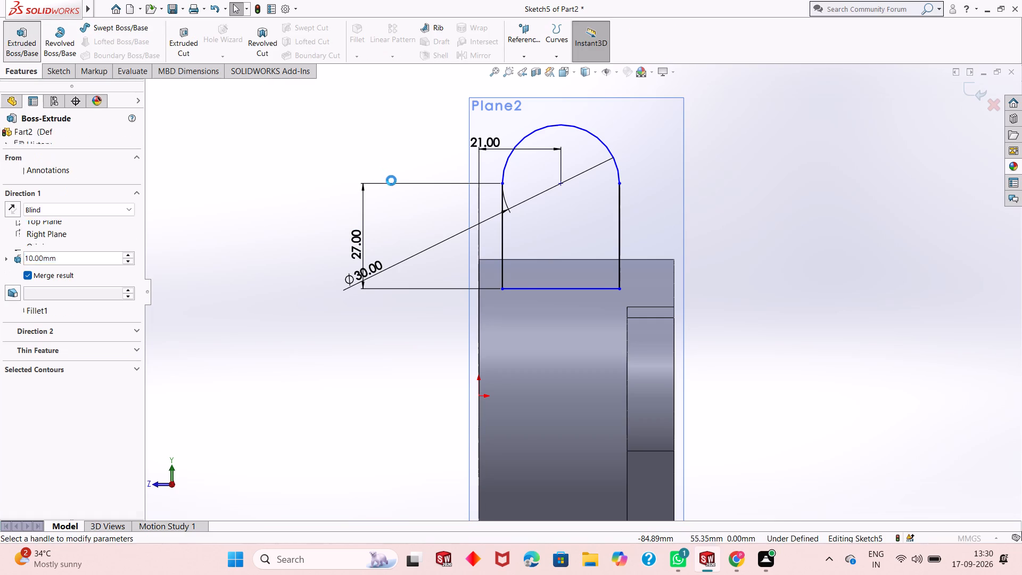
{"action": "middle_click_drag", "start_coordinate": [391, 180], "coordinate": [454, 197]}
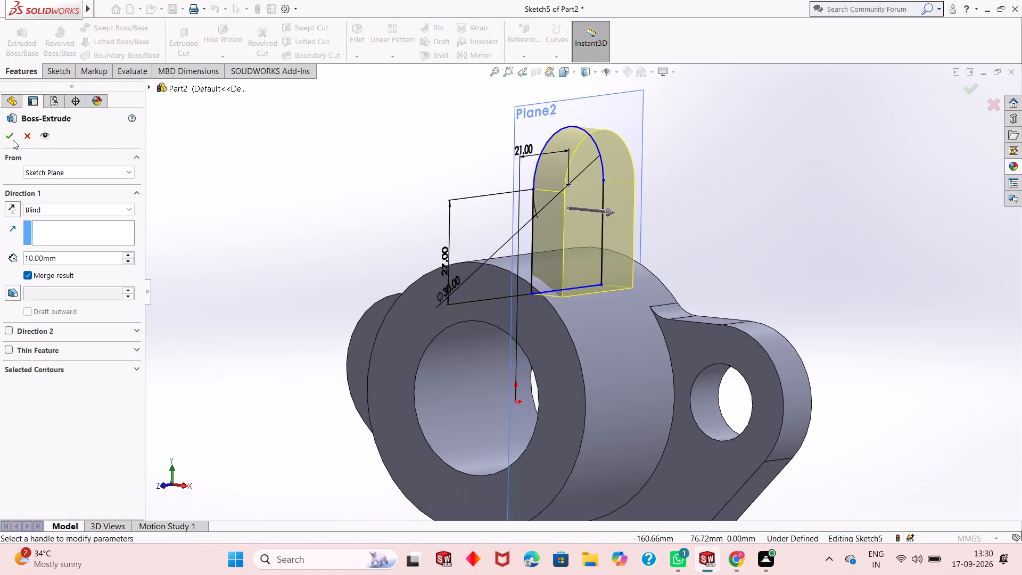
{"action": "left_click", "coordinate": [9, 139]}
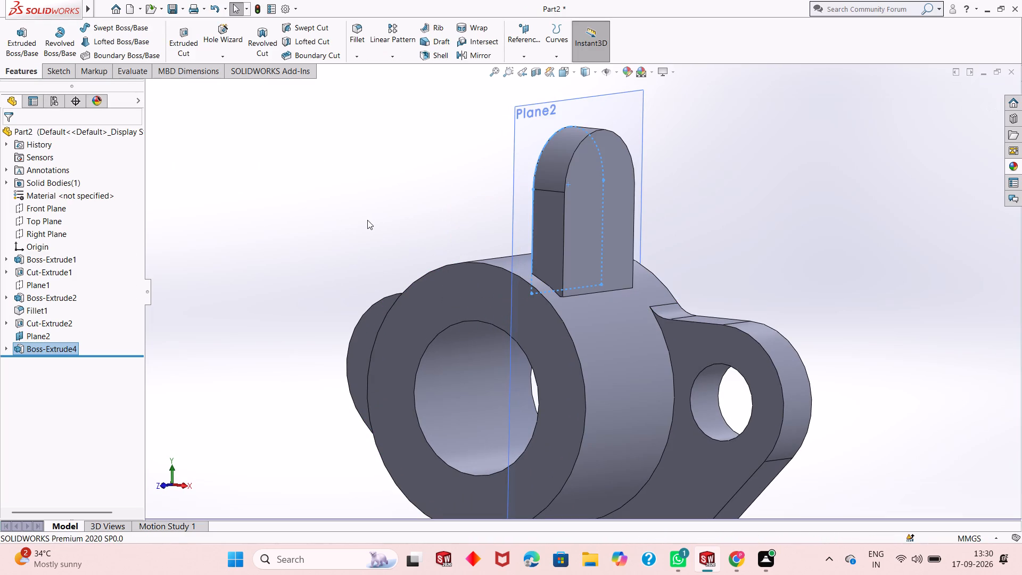
Examine closely how the lug's bottom edges and corner meet the curved surface of the cylinder.
{"action": "left_click", "coordinate": [355, 216]}
{"action": "scroll", "coordinate": [584, 281], "scroll_direction": "down", "scroll_amount": 4}
{"action": "scroll", "coordinate": [555, 335], "scroll_direction": "down", "scroll_amount": 4}
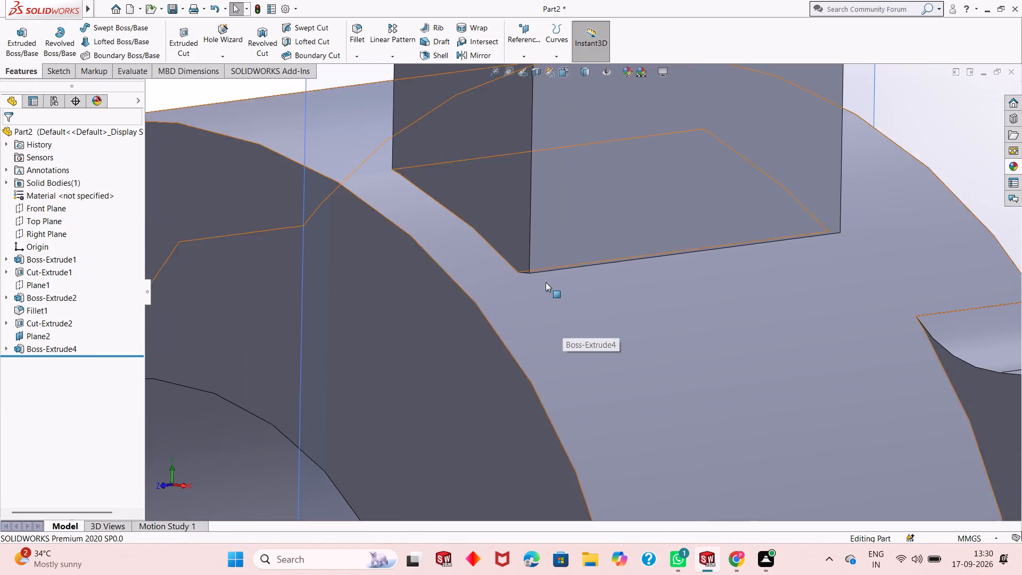
{"action": "scroll", "coordinate": [546, 282], "scroll_direction": "down", "scroll_amount": 5}
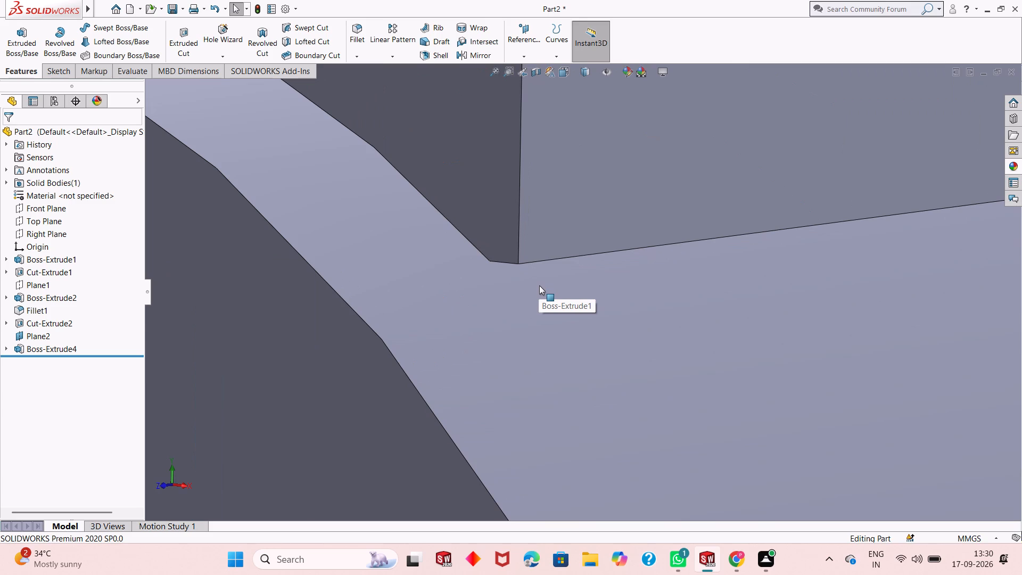
{"action": "scroll", "coordinate": [539, 285], "scroll_direction": "down", "scroll_amount": 3}
{"action": "middle_click_drag", "start_coordinate": [516, 267], "coordinate": [557, 253]}
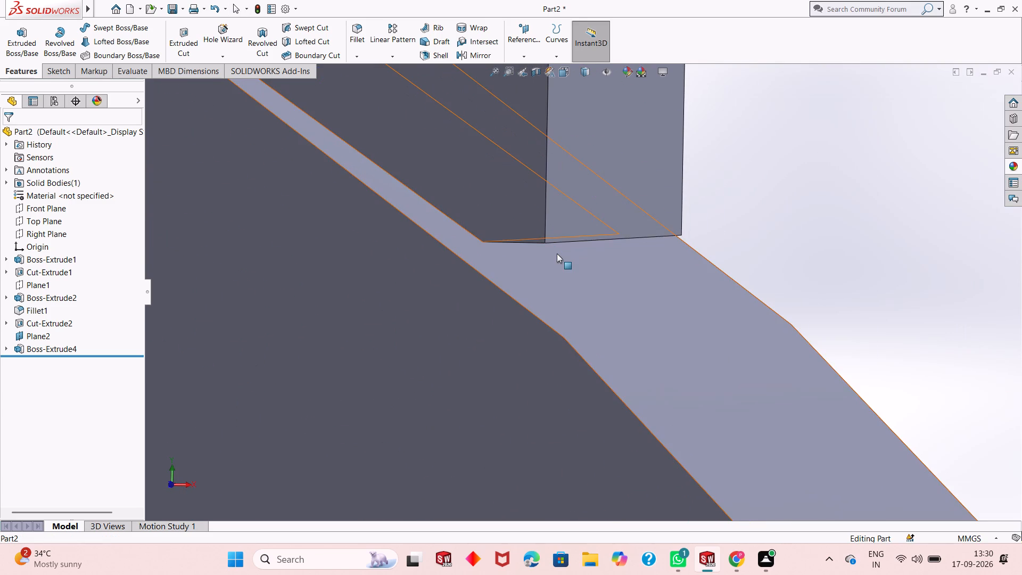
{"action": "middle_click_drag", "start_coordinate": [622, 286], "coordinate": [621, 286]}
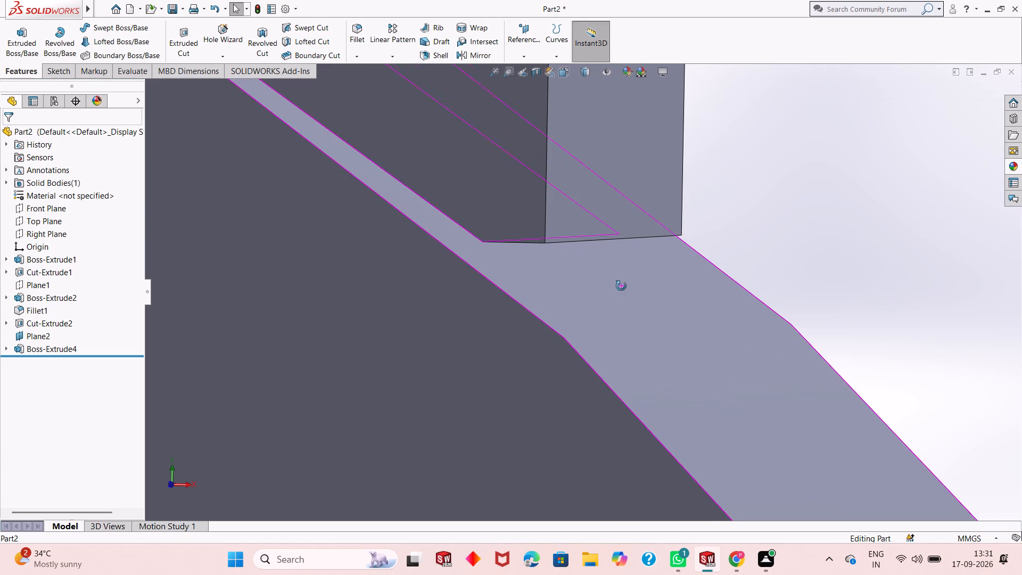
{"action": "middle_click_drag", "start_coordinate": [621, 286], "coordinate": [613, 286]}
{"action": "scroll", "coordinate": [613, 286], "scroll_direction": "up", "scroll_amount": 10}
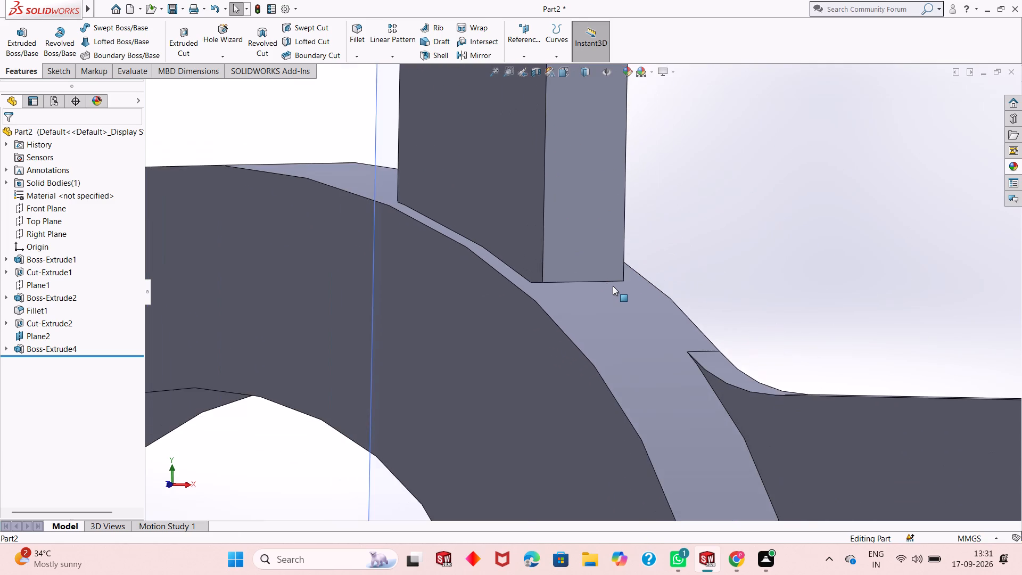
{"action": "scroll", "coordinate": [613, 285], "scroll_direction": "up", "scroll_amount": 3}
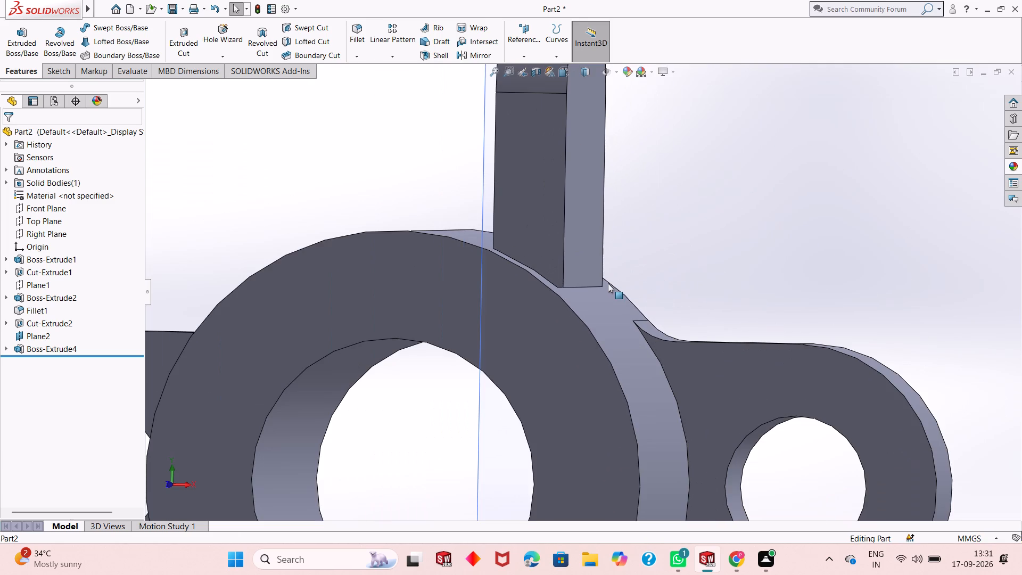
{"action": "scroll", "coordinate": [608, 283], "scroll_direction": "down", "scroll_amount": 1}
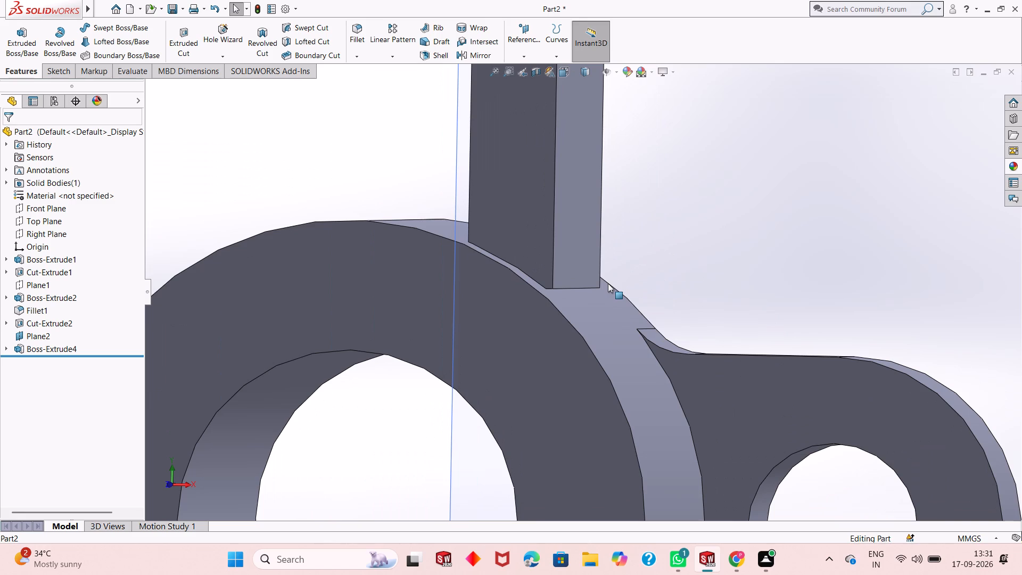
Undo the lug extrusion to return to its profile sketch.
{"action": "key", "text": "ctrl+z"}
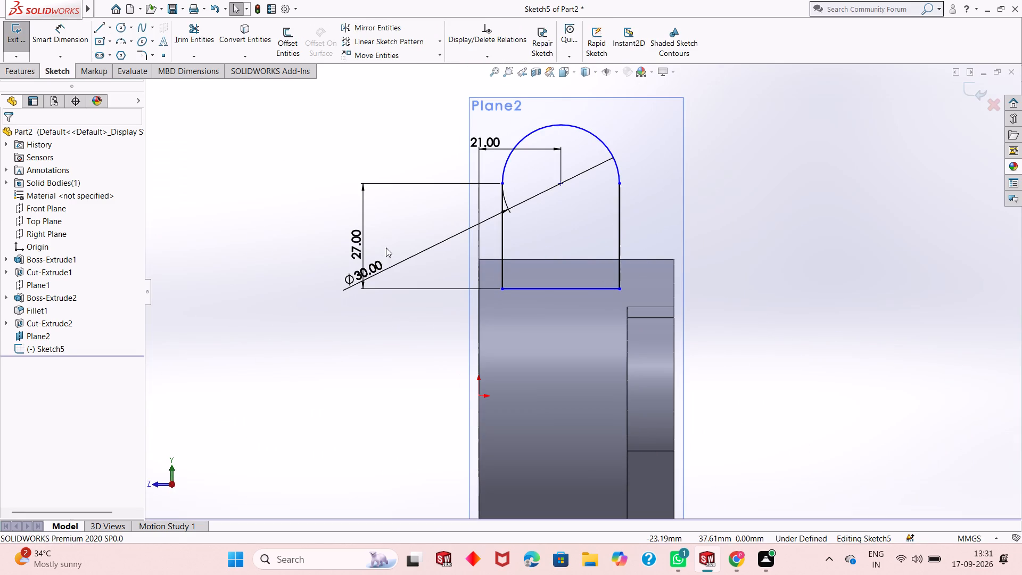
Set the length dimension of the lug profile's vertical side line to 28 mm.
{"action": "double_click", "coordinate": [364, 246]}
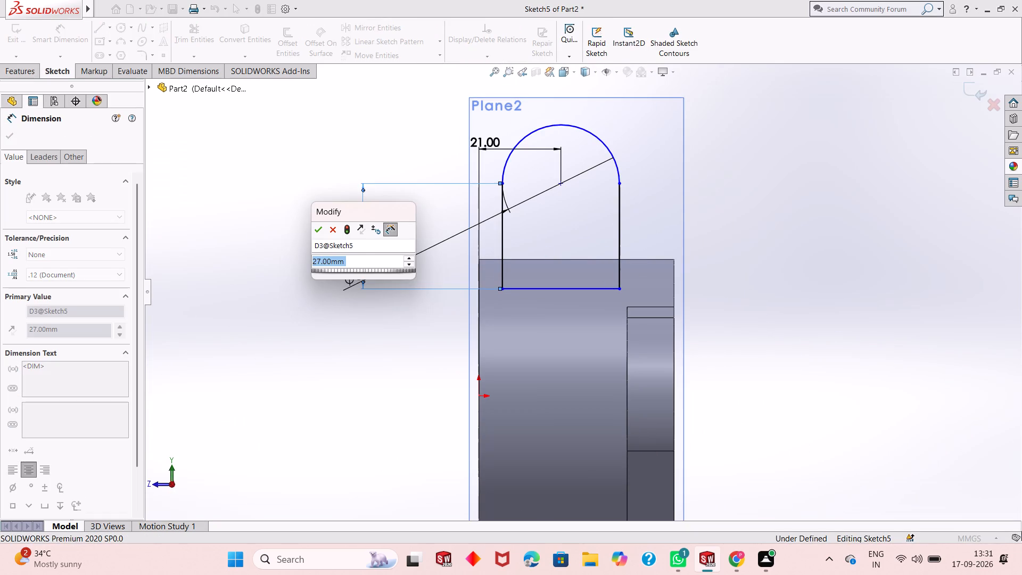
{"action": "type", "text": "28"}
{"action": "key", "text": "Return"}
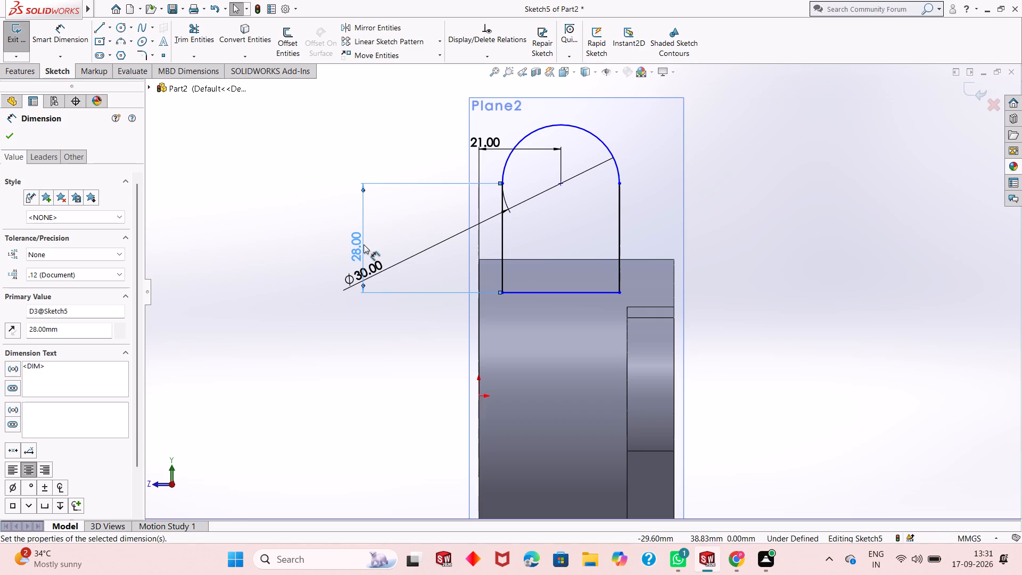
{"action": "left_click", "coordinate": [2, 137]}
{"action": "left_click", "coordinate": [14, 73]}
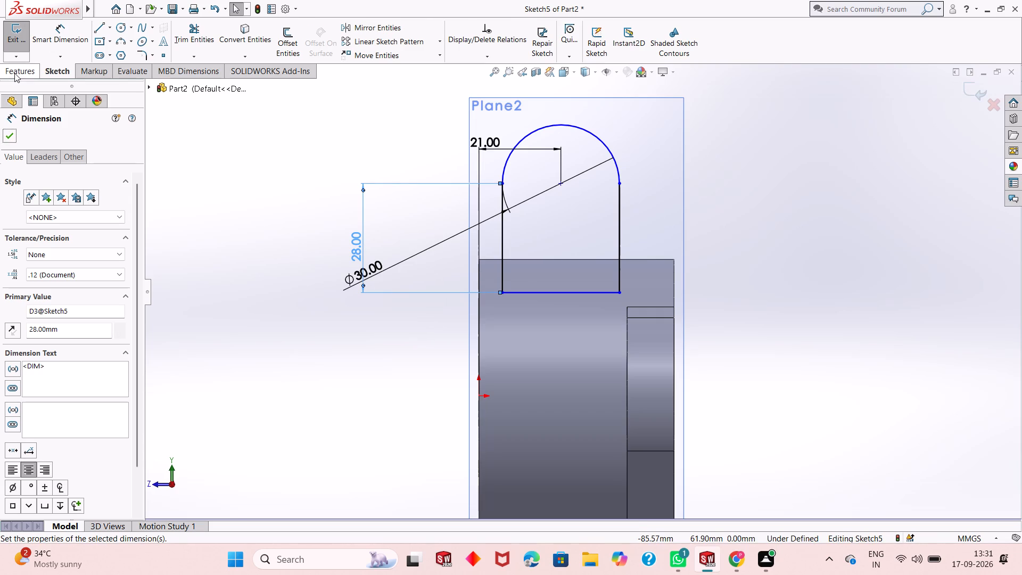
{"action": "left_click", "coordinate": [10, 135]}
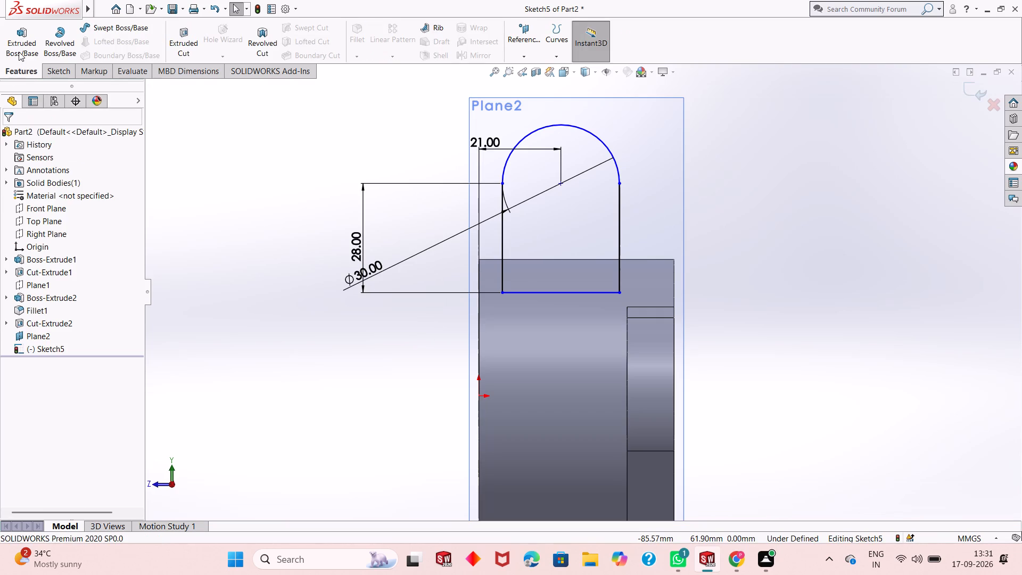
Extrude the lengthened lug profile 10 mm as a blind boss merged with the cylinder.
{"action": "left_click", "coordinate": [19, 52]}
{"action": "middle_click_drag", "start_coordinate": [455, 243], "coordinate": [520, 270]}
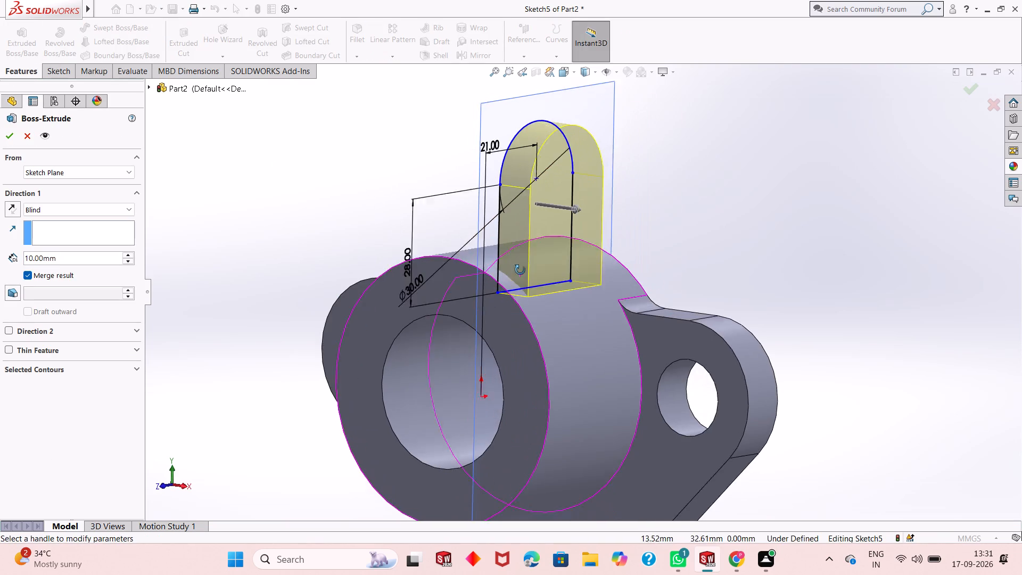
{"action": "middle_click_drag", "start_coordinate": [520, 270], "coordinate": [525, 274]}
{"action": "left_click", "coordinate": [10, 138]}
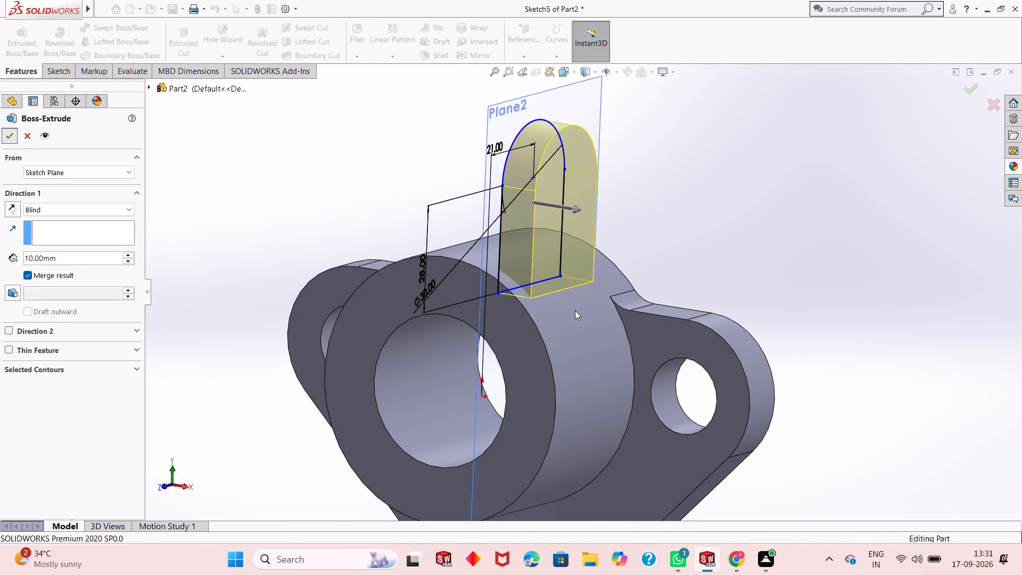
Inspect the lug's base corner and lower edges from several angles where they join the cylinder.
{"action": "scroll", "coordinate": [531, 293], "scroll_direction": "down", "scroll_amount": 13}
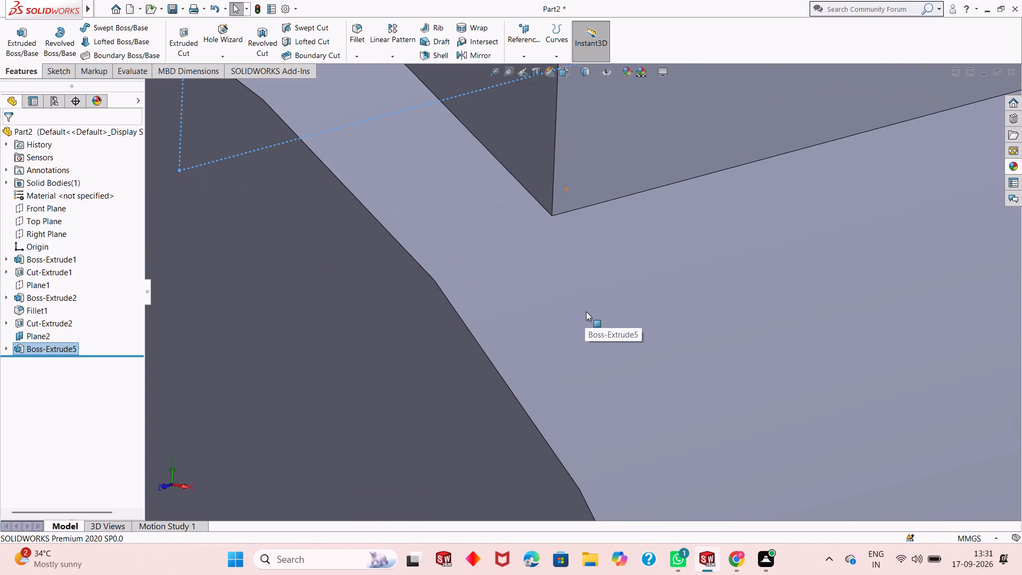
{"action": "left_click", "coordinate": [582, 309]}
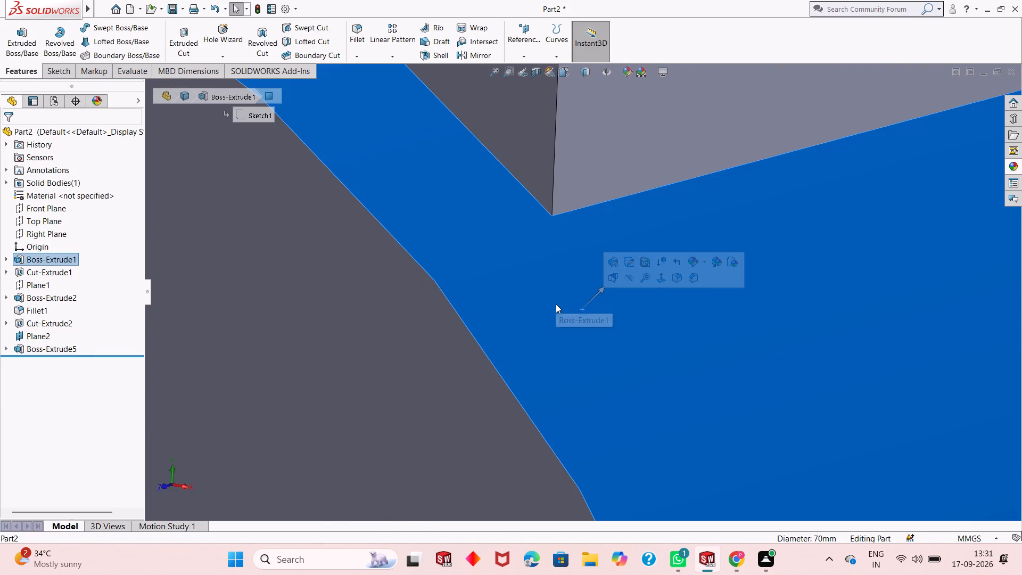
{"action": "key", "text": "Escape"}
{"action": "key", "text": "Escape"}
{"action": "middle_click_drag", "start_coordinate": [573, 253], "coordinate": [594, 183]}
{"action": "middle_click_drag", "start_coordinate": [593, 184], "coordinate": [589, 196]}
{"action": "scroll", "coordinate": [560, 257], "scroll_direction": "down", "scroll_amount": 17}
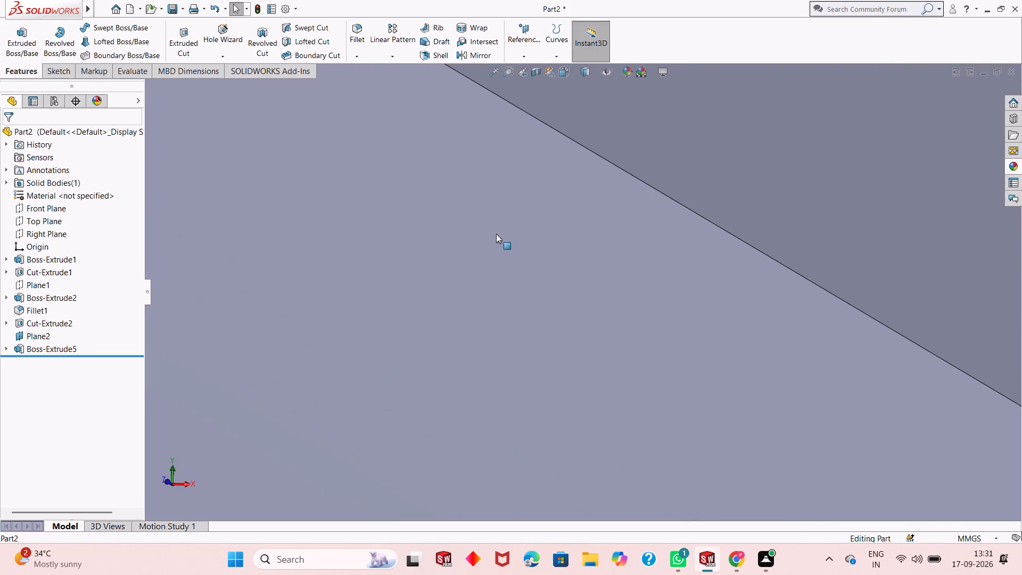
{"action": "scroll", "coordinate": [495, 229], "scroll_direction": "up", "scroll_amount": 4}
{"action": "scroll", "coordinate": [516, 137], "scroll_direction": "down", "scroll_amount": 8}
{"action": "middle_click_drag", "start_coordinate": [515, 369], "coordinate": [516, 363]}
{"action": "scroll", "coordinate": [540, 356], "scroll_direction": "up", "scroll_amount": 3}
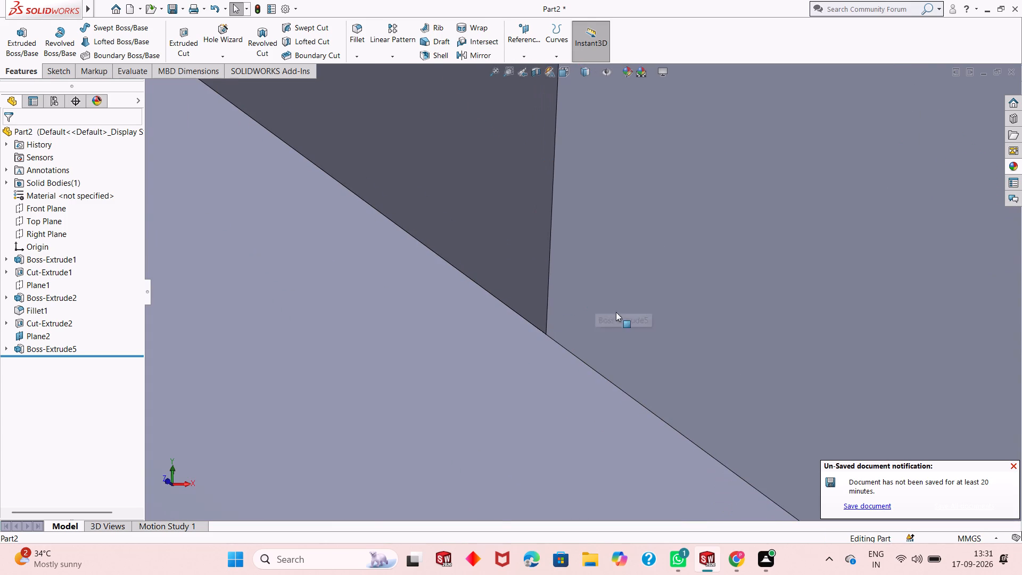
{"action": "scroll", "coordinate": [616, 318], "scroll_direction": "down", "scroll_amount": 2}
{"action": "scroll", "coordinate": [594, 320], "scroll_direction": "up", "scroll_amount": 8}
{"action": "scroll", "coordinate": [728, 385], "scroll_direction": "down", "scroll_amount": 4}
{"action": "middle_click_drag", "start_coordinate": [563, 360], "coordinate": [576, 393]}
{"action": "scroll", "coordinate": [533, 352], "scroll_direction": "up", "scroll_amount": 20}
{"action": "scroll", "coordinate": [533, 352], "scroll_direction": "up", "scroll_amount": 4}
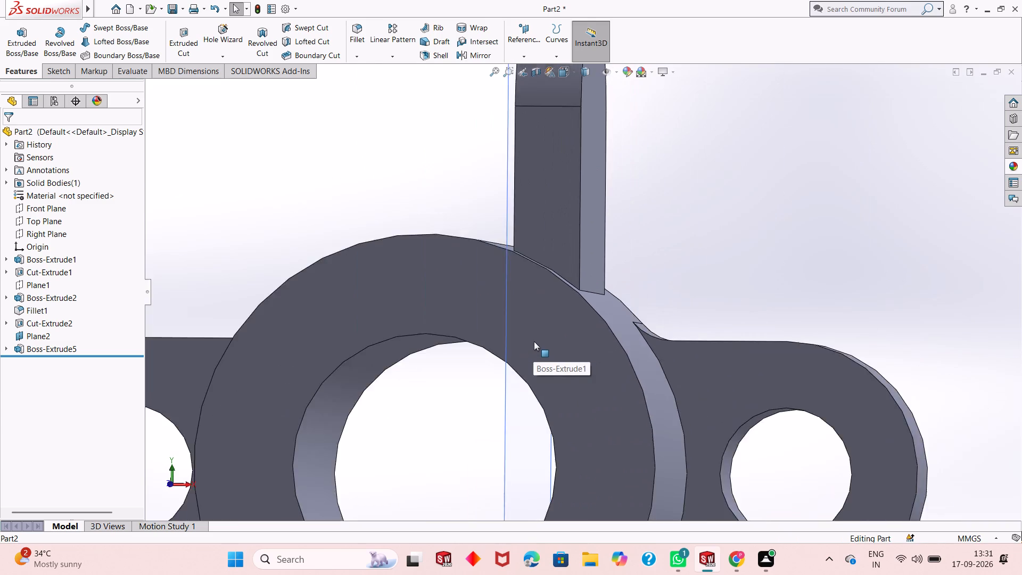
{"action": "scroll", "coordinate": [534, 341], "scroll_direction": "up", "scroll_amount": 10}
{"action": "middle_click_drag", "start_coordinate": [614, 259], "coordinate": [577, 253]}
{"action": "scroll", "coordinate": [570, 265], "scroll_direction": "down", "scroll_amount": 5}
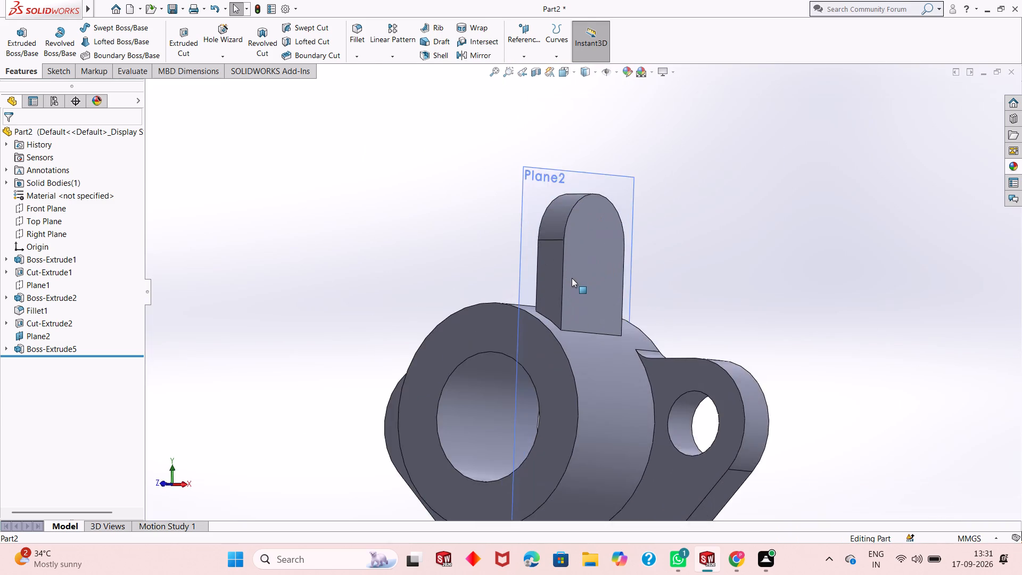
{"action": "scroll", "coordinate": [572, 278], "scroll_direction": "down", "scroll_amount": 6}
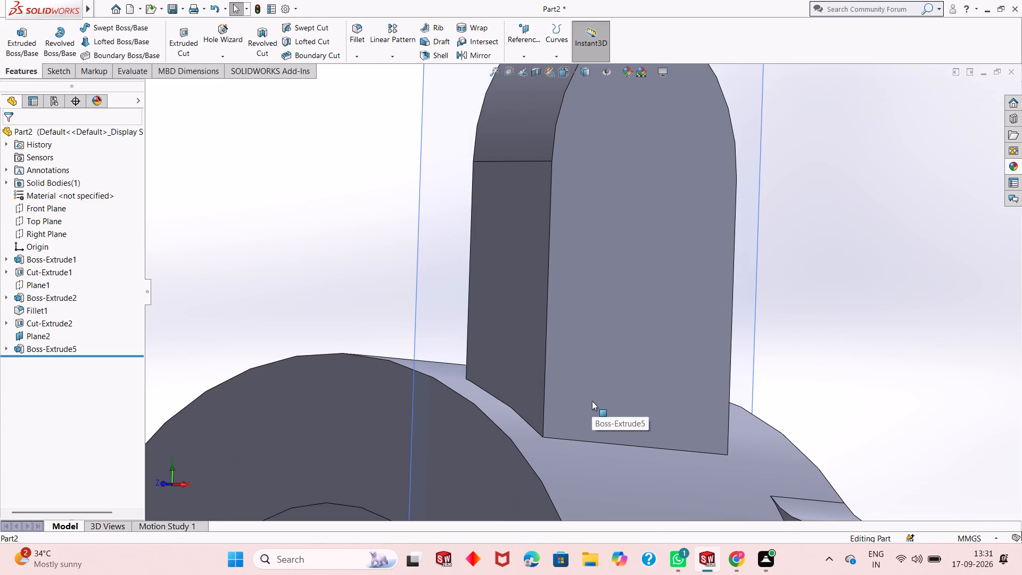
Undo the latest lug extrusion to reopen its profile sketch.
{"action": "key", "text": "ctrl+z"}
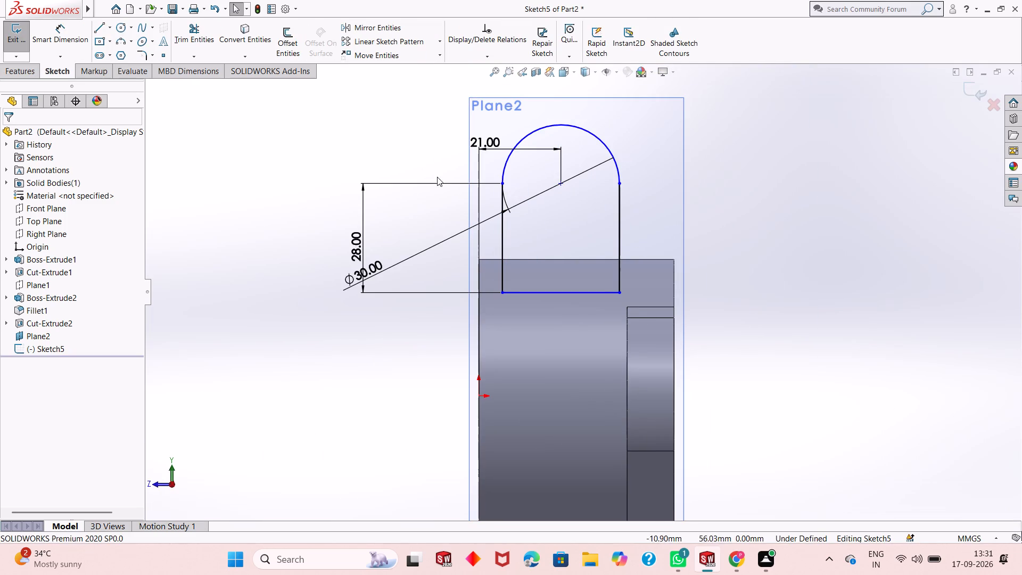
Extrude the round-topped lug profile 10 mm as a blind boss merged with the cylinder.
{"action": "left_click", "coordinate": [18, 67]}
{"action": "left_click", "coordinate": [27, 31]}
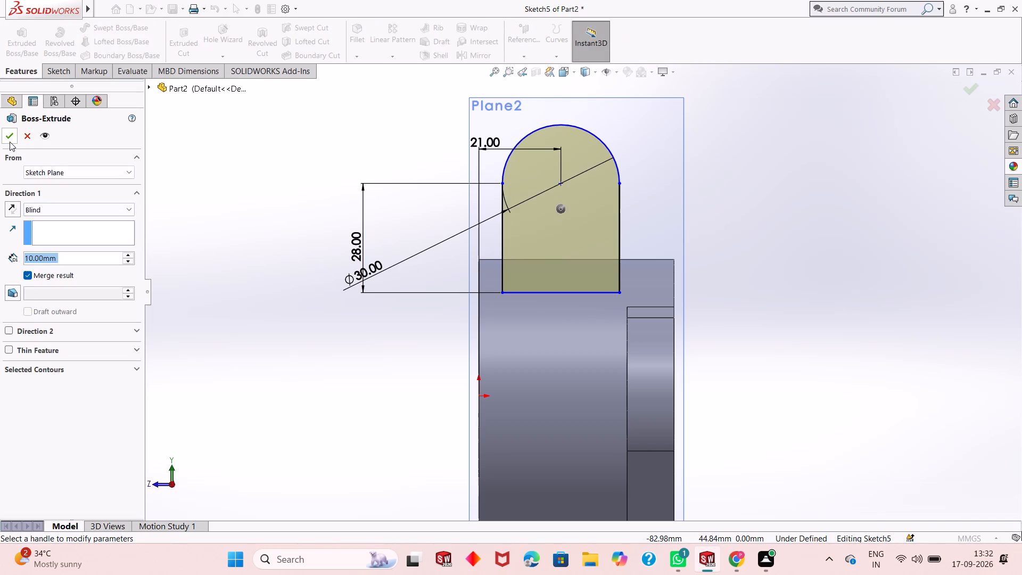
{"action": "left_click", "coordinate": [10, 142]}
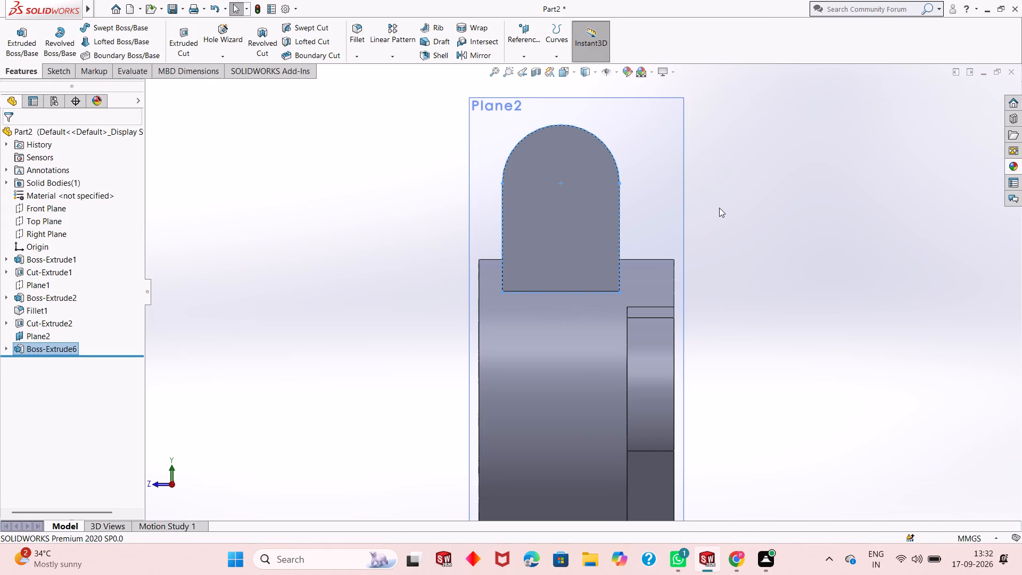
Hide the reference plane Plane2 that carries the lug profile.
{"action": "right_click", "coordinate": [719, 208]}
{"action": "left_click", "coordinate": [731, 185]}
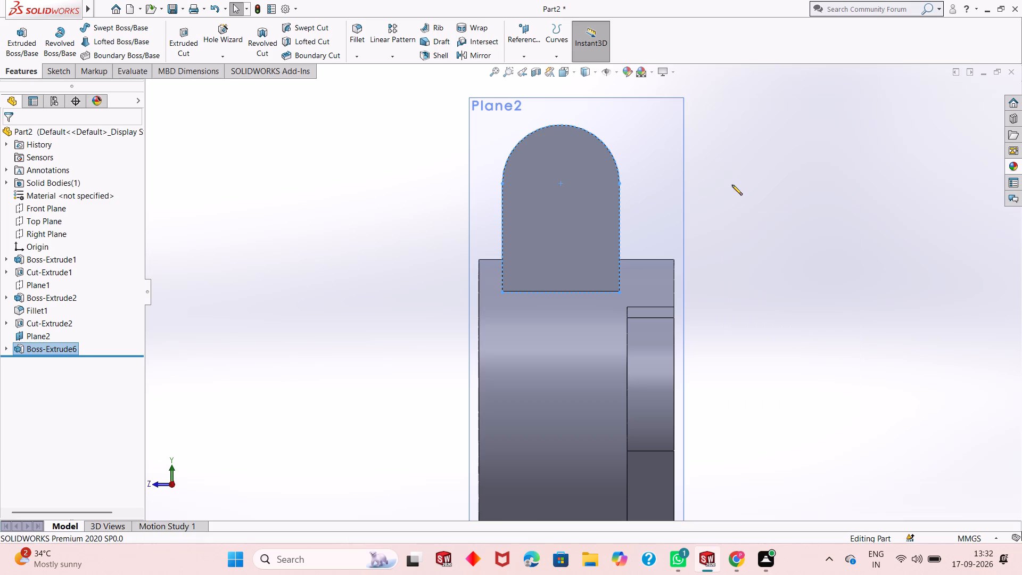
{"action": "right_click", "coordinate": [655, 126]}
{"action": "left_click", "coordinate": [697, 113]}
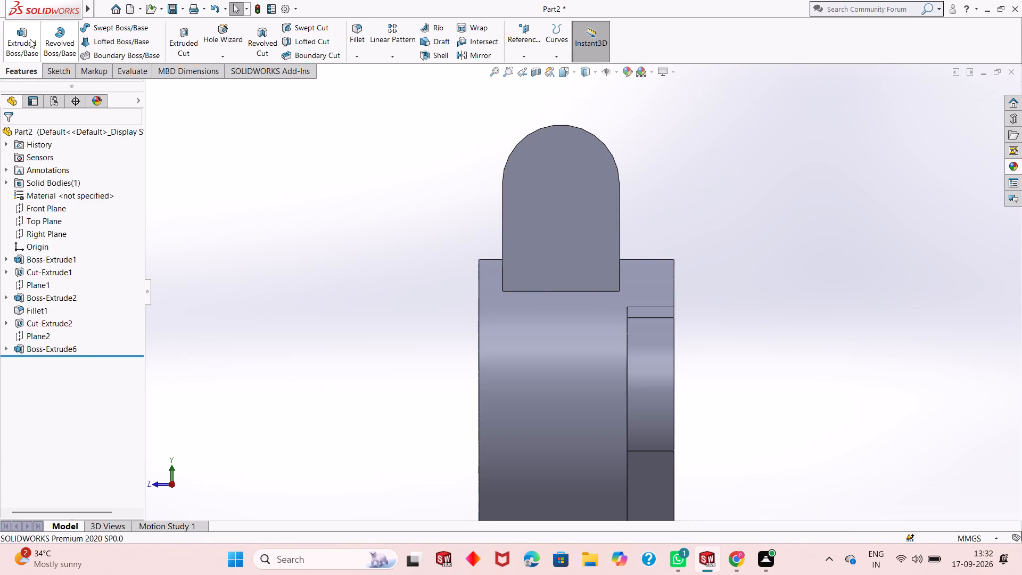
Sketch a circle of 15 mm radius on the lug's flat face, centred on its rounded top and meeting the arc edge.
{"action": "left_click", "coordinate": [51, 69]}
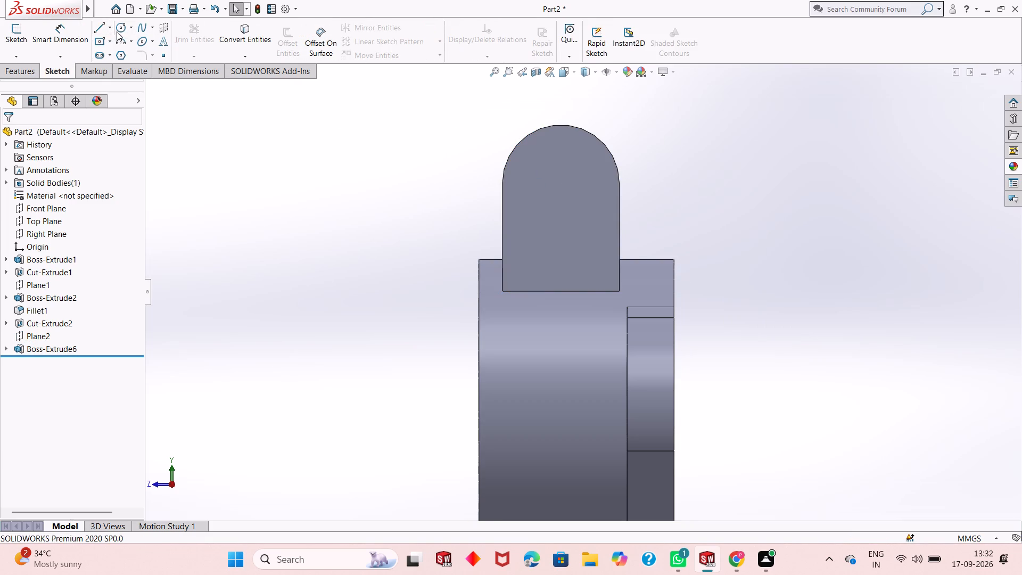
{"action": "left_click", "coordinate": [118, 31]}
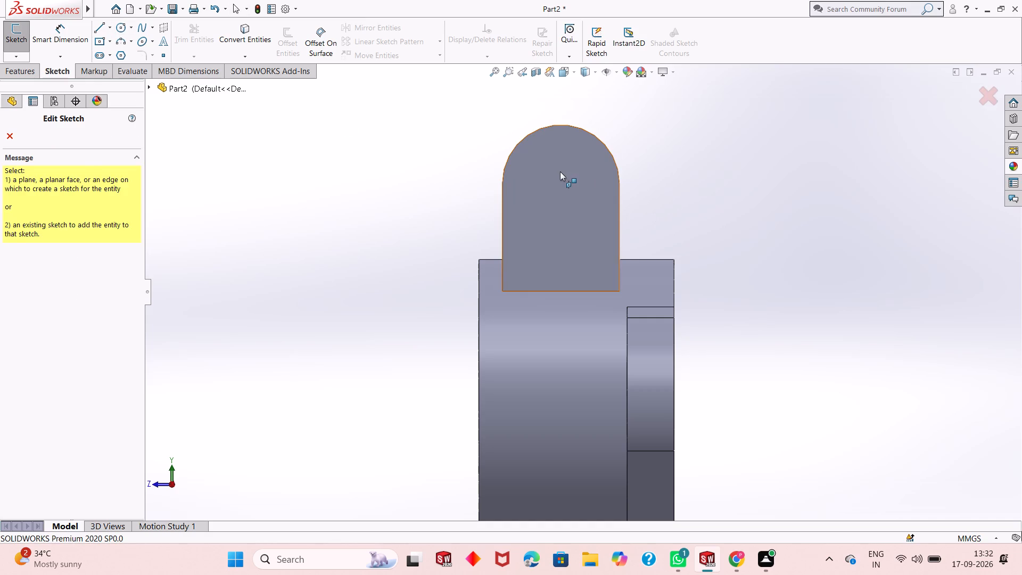
{"action": "left_click", "coordinate": [560, 171]}
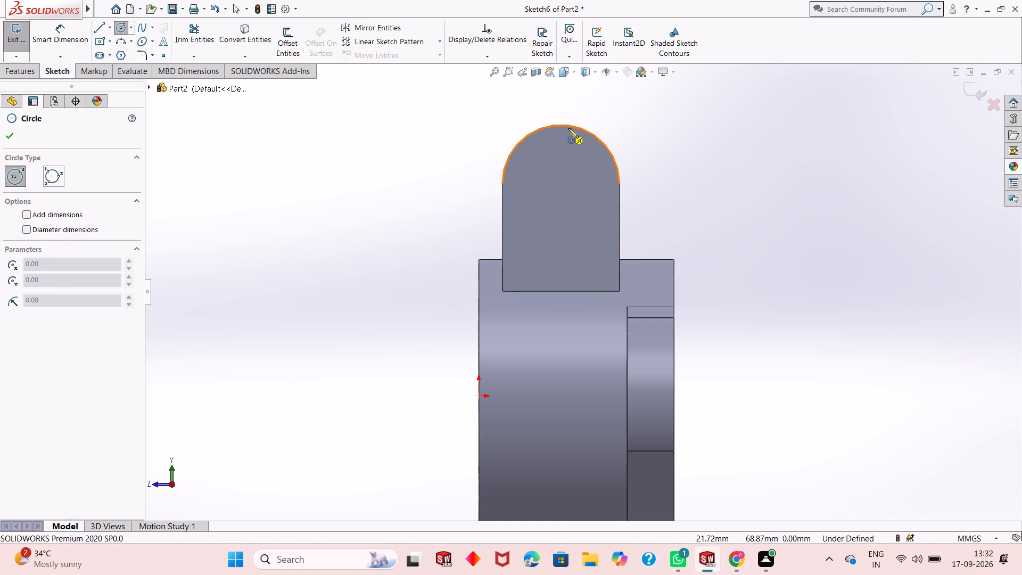
{"action": "left_click", "coordinate": [561, 183]}
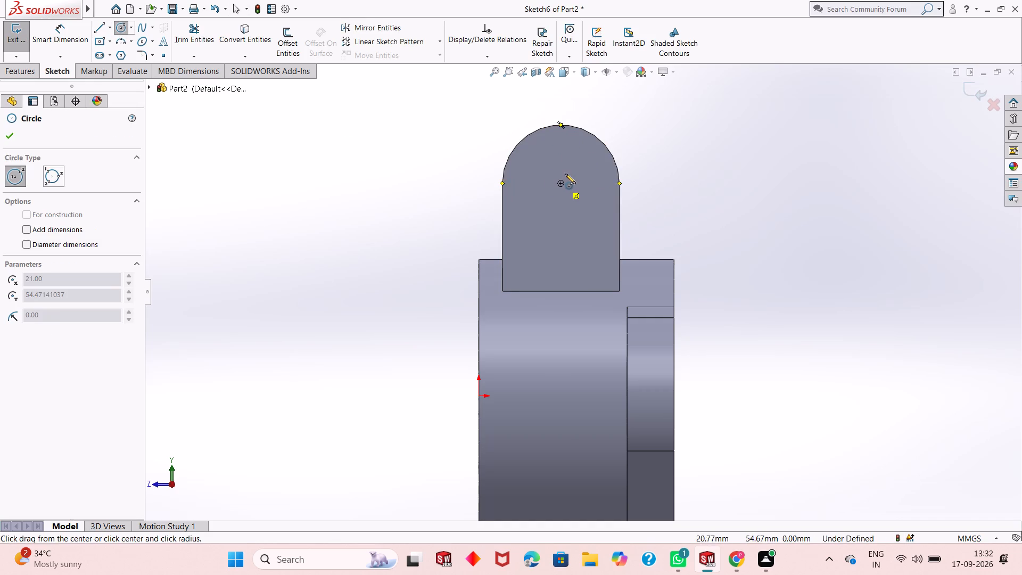
{"action": "left_click", "coordinate": [600, 138]}
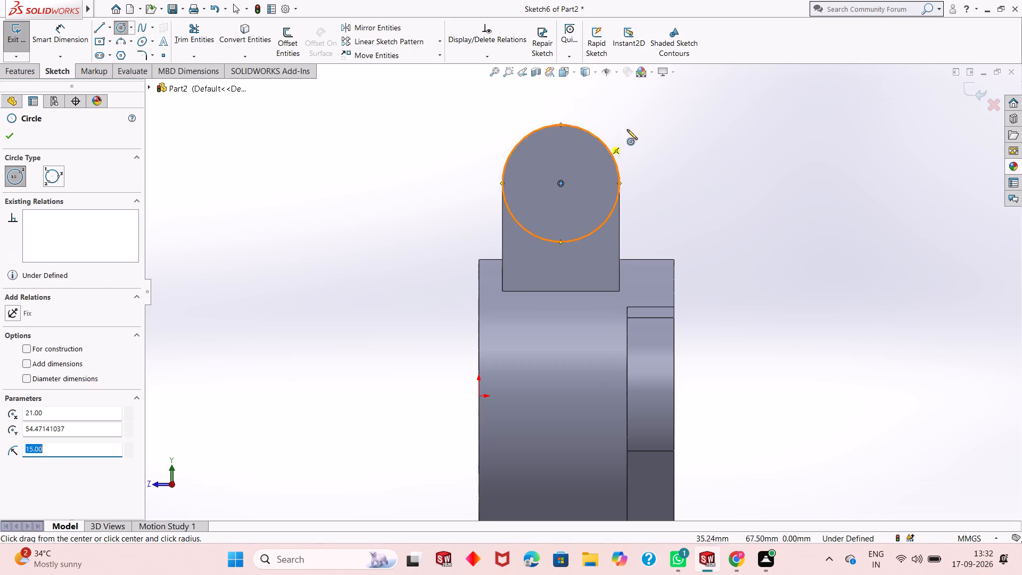
{"action": "right_click", "coordinate": [627, 129]}
{"action": "left_click", "coordinate": [646, 141]}
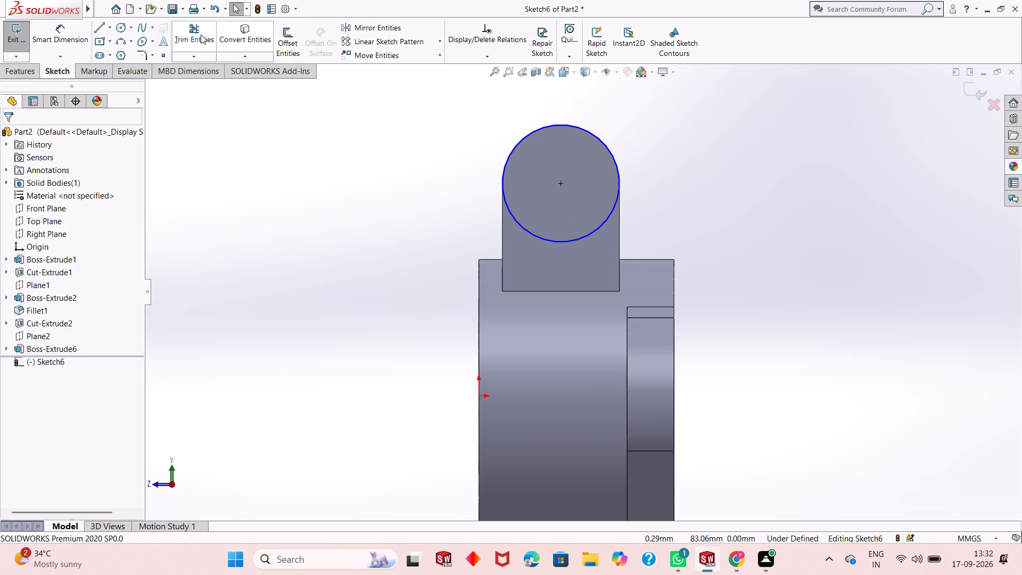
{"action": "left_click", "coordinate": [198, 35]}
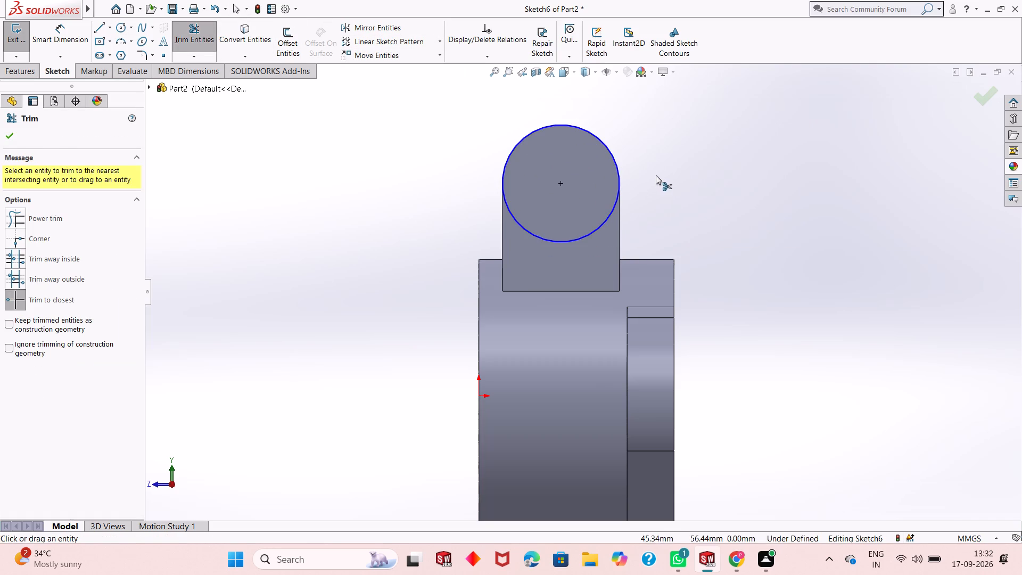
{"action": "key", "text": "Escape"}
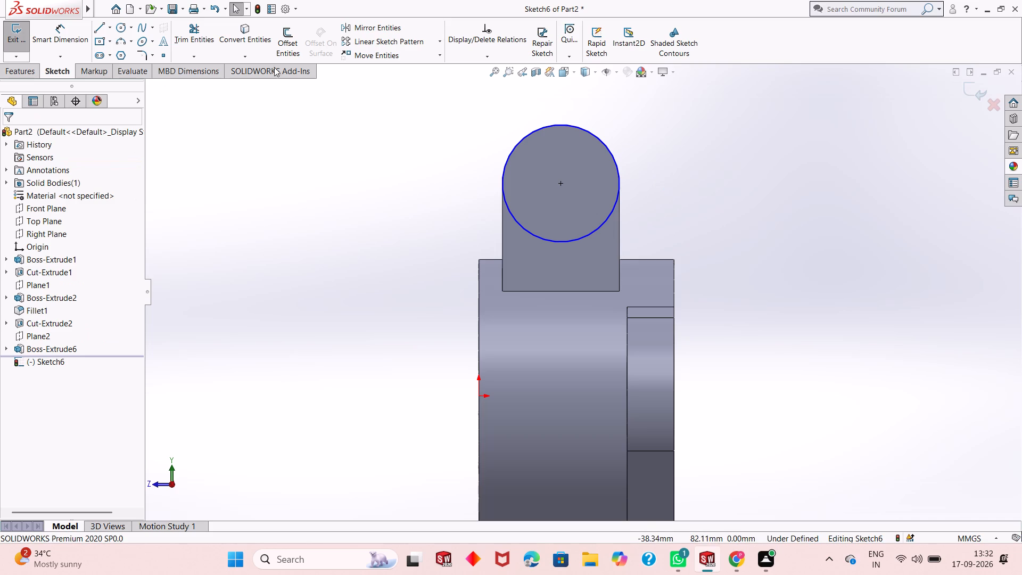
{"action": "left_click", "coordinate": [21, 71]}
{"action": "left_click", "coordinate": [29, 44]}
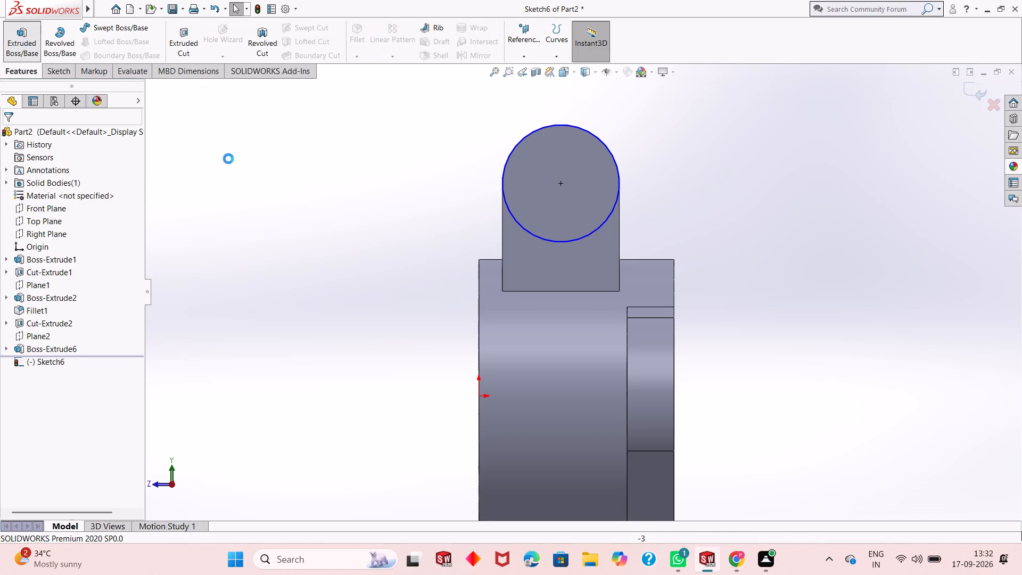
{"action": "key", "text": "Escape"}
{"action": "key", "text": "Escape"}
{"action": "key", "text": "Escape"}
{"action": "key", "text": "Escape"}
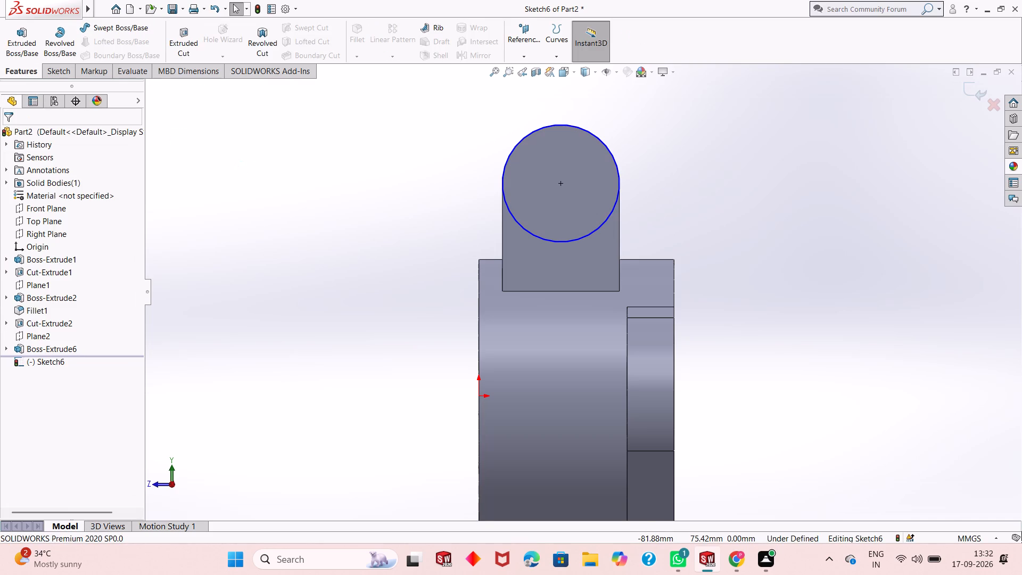
Dimension the circle on the lug face with a 30 mm diameter.
{"action": "left_click", "coordinate": [64, 71]}
{"action": "left_click", "coordinate": [73, 46]}
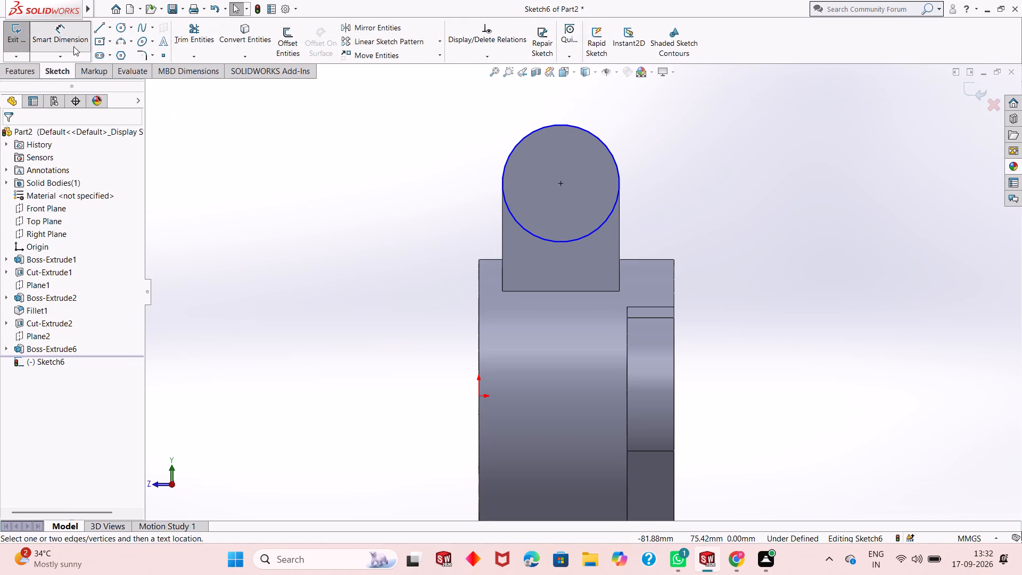
{"action": "left_click", "coordinate": [519, 220]}
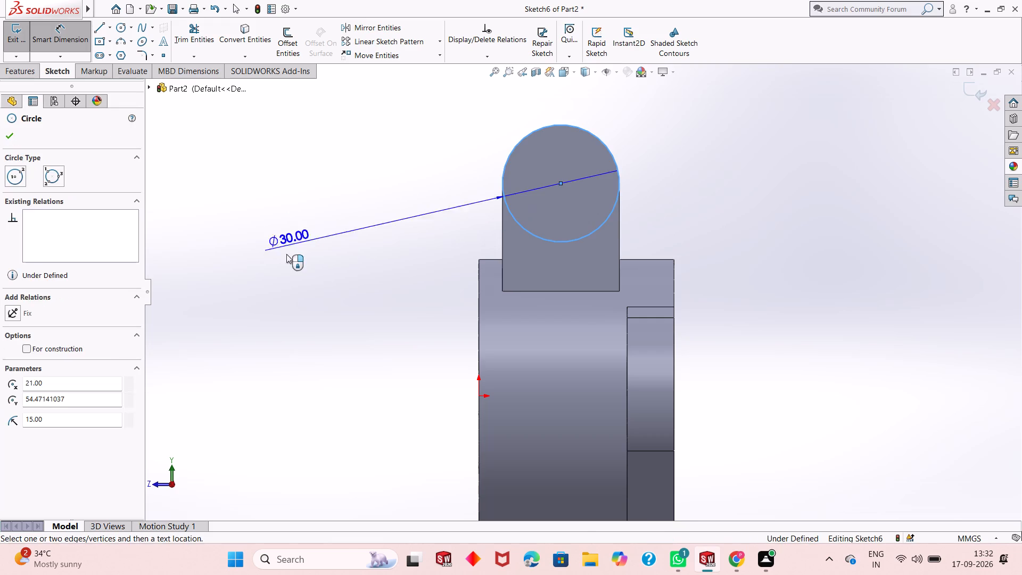
{"action": "left_click_drag", "start_coordinate": [283, 275], "coordinate": [283, 285]}
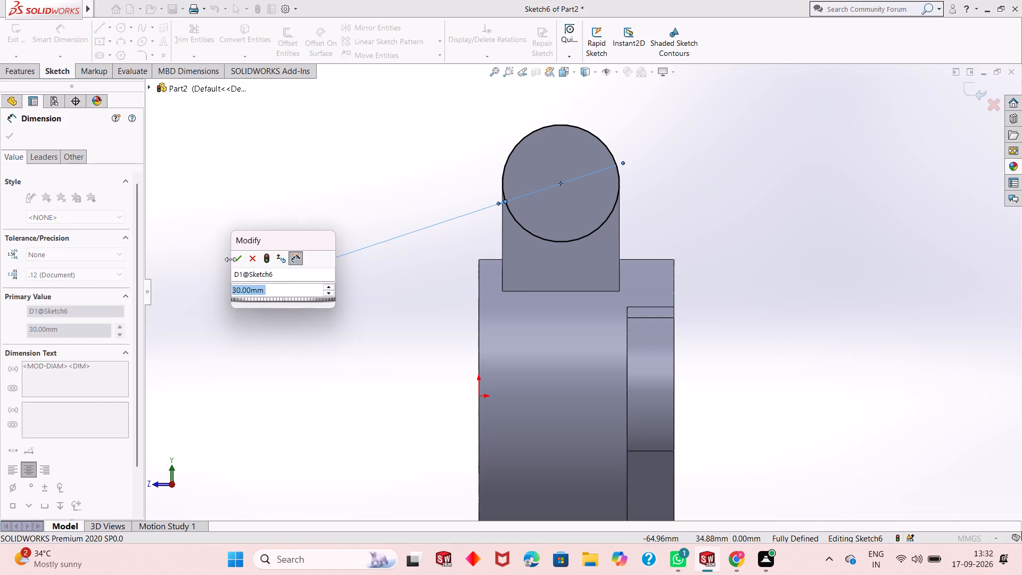
{"action": "left_click", "coordinate": [230, 259]}
{"action": "left_click", "coordinate": [233, 259]}
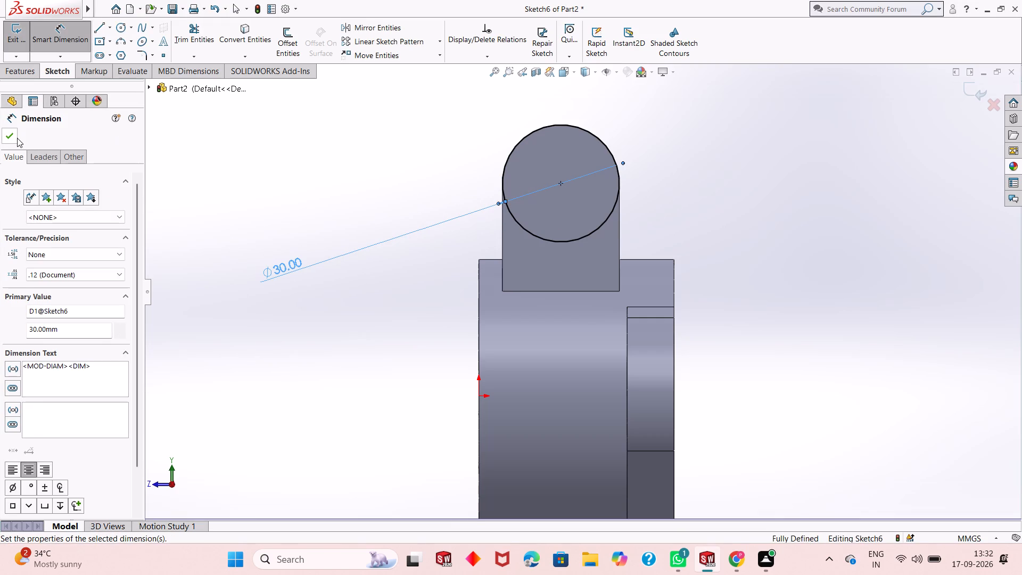
{"action": "left_click", "coordinate": [17, 138]}
Extrude the 30 mm circle 4 mm outward from the lug face as a blind boss with merged result.
{"action": "left_click", "coordinate": [31, 73]}
{"action": "left_click", "coordinate": [22, 50]}
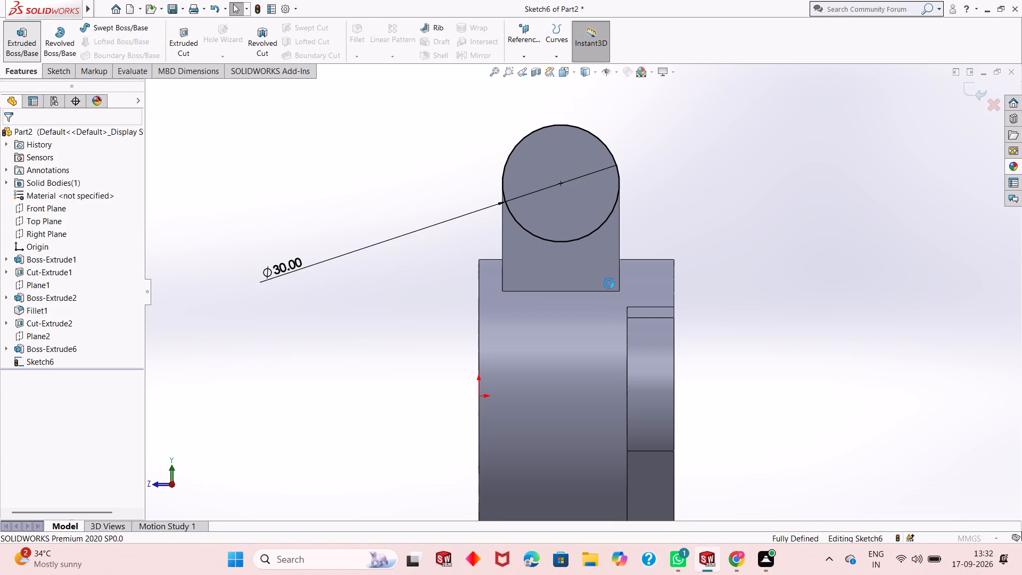
{"action": "middle_click_drag", "start_coordinate": [506, 252], "coordinate": [575, 290]}
{"action": "double_click", "coordinate": [69, 259]}
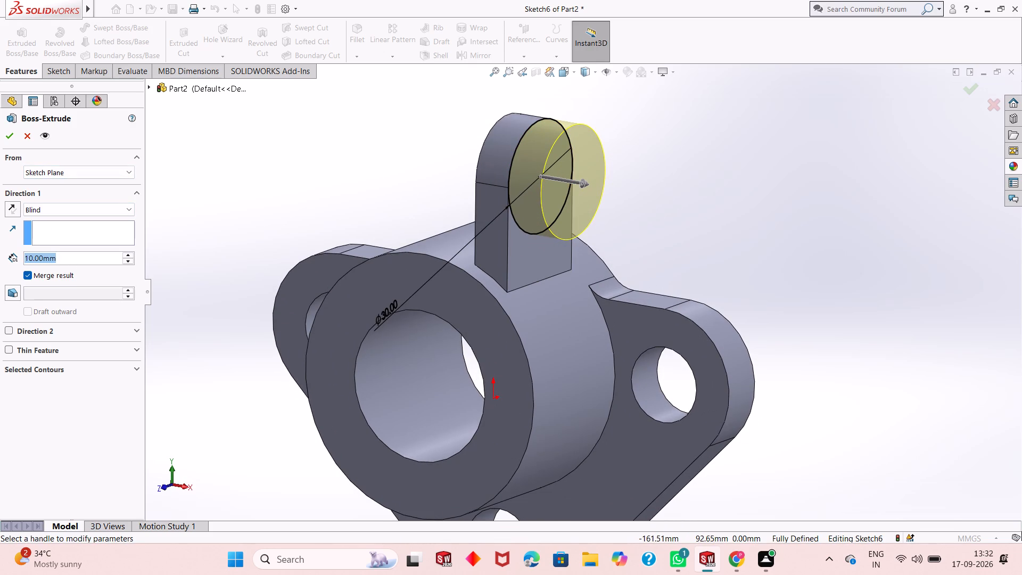
{"action": "key", "text": "2"}
{"action": "key", "text": "Return"}
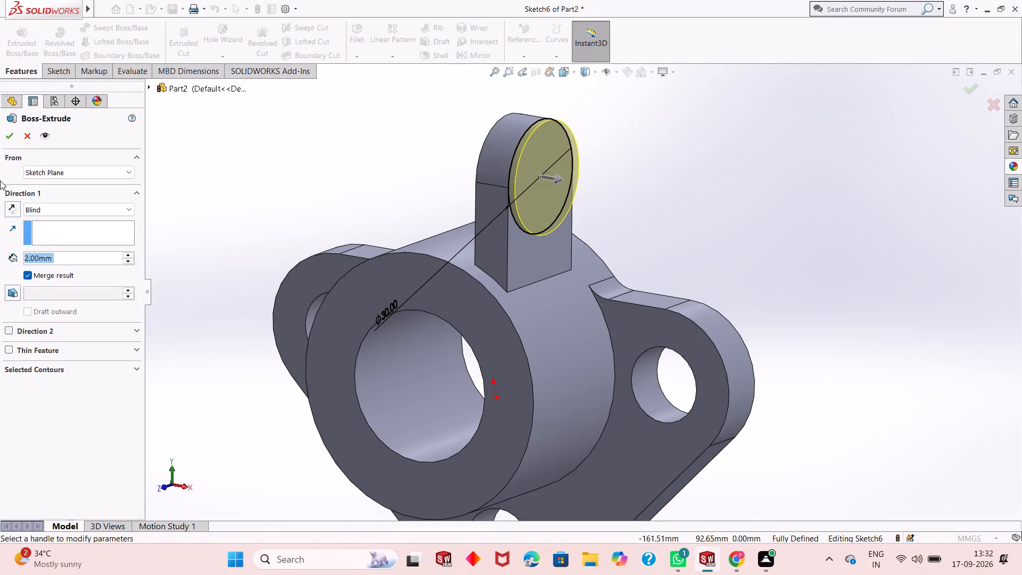
{"action": "key", "text": "4"}
{"action": "key", "text": "Return"}
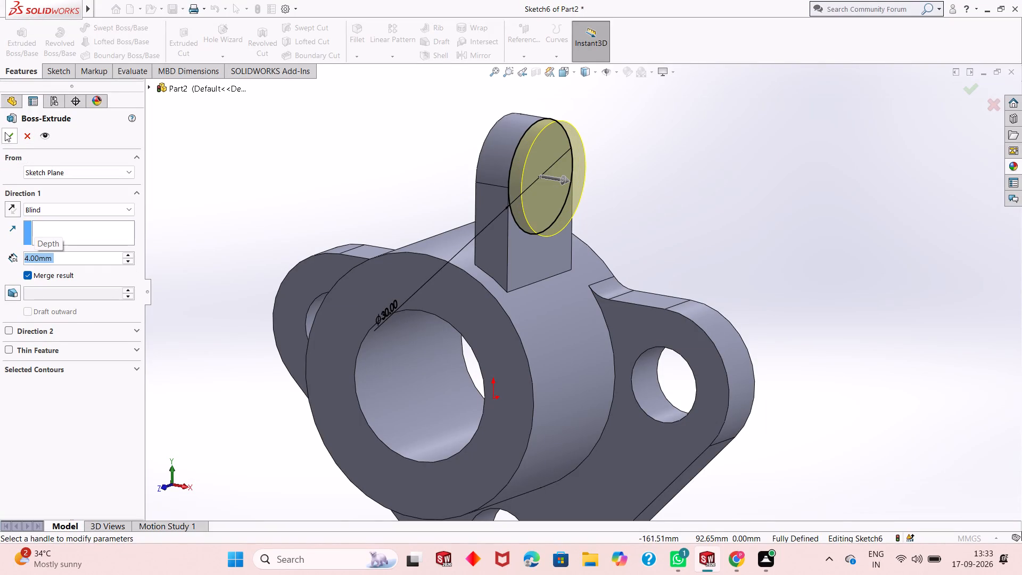
{"action": "left_click", "coordinate": [6, 137]}
{"action": "left_click", "coordinate": [347, 193]}
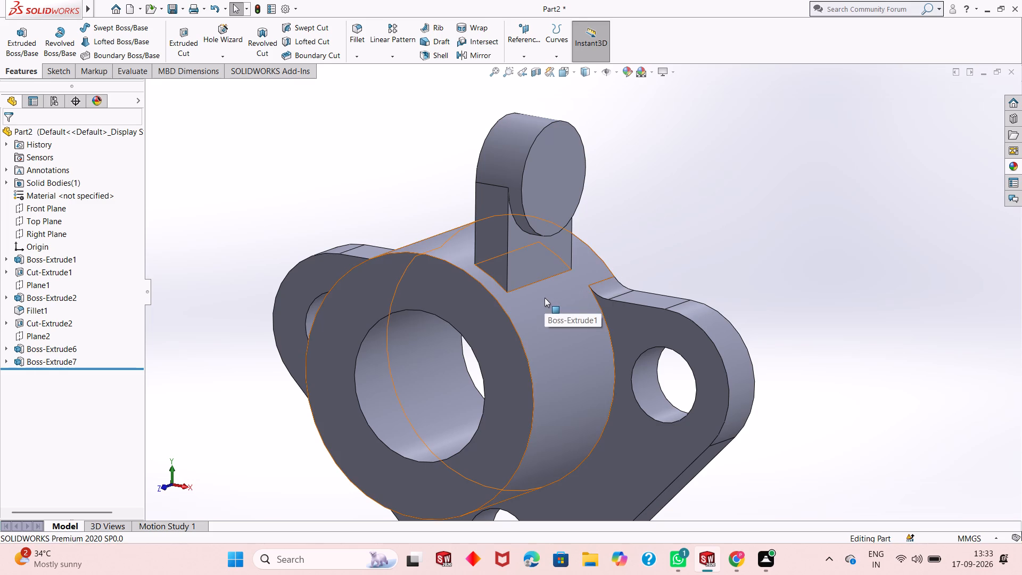
Examine the lug with its raised round boss, the bored cylinder and the flange from front, side and back.
{"action": "middle_click_drag", "start_coordinate": [546, 301], "coordinate": [592, 323]}
{"action": "scroll", "coordinate": [615, 193], "scroll_direction": "down", "scroll_amount": 1}
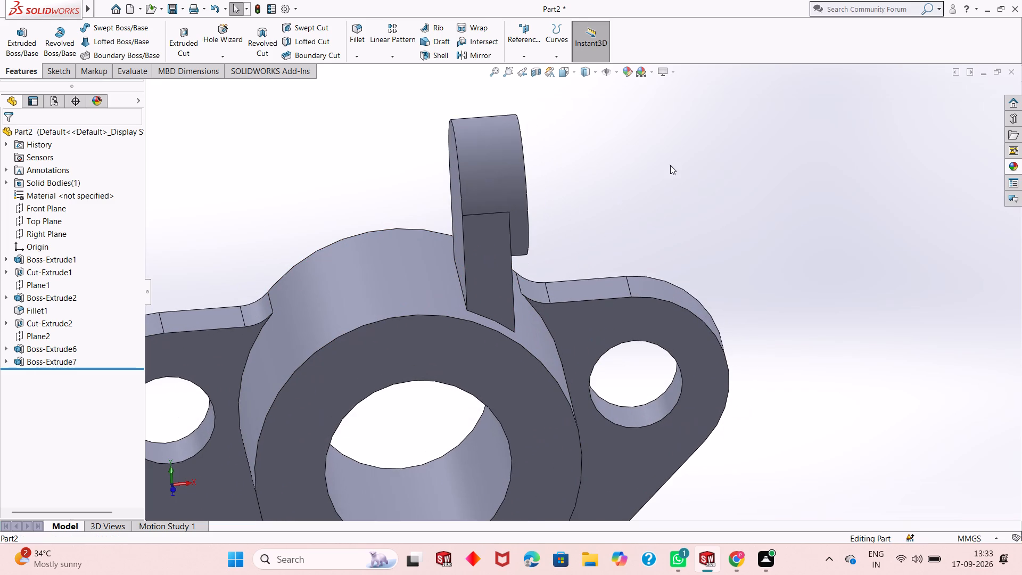
{"action": "scroll", "coordinate": [445, 236], "scroll_direction": "up", "scroll_amount": 3}
{"action": "middle_click_drag", "start_coordinate": [428, 282], "coordinate": [393, 234]}
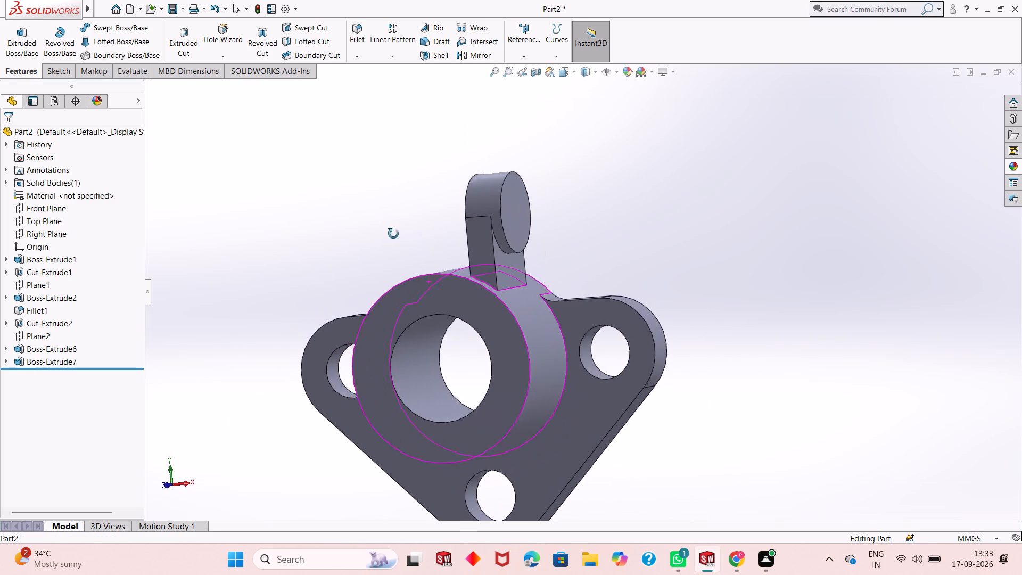
{"action": "middle_click_drag", "start_coordinate": [393, 234], "coordinate": [374, 259]}
{"action": "scroll", "coordinate": [441, 254], "scroll_direction": "down", "scroll_amount": 3}
{"action": "scroll", "coordinate": [441, 254], "scroll_direction": "up", "scroll_amount": 2}
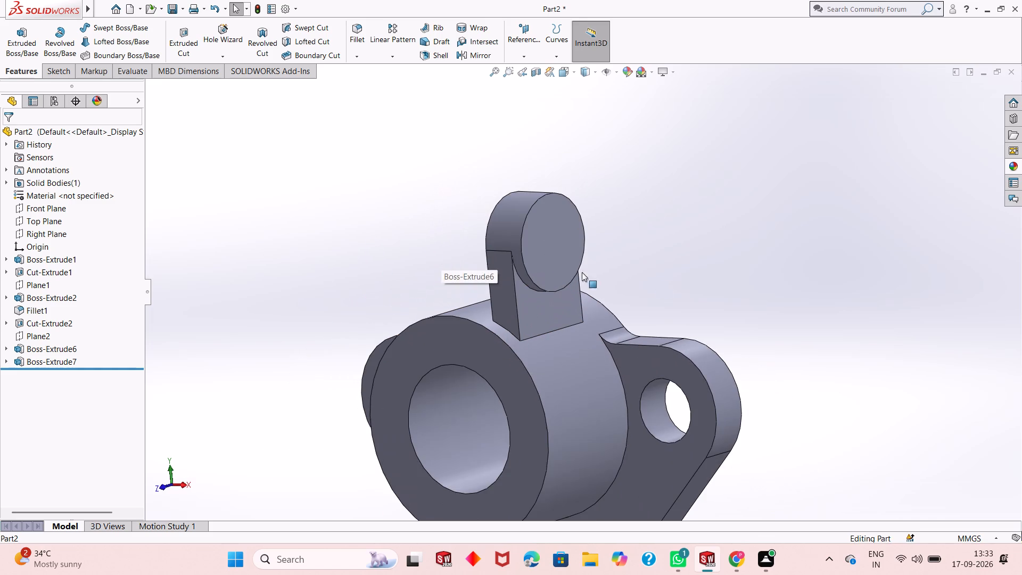
{"action": "middle_click_drag", "start_coordinate": [666, 277], "coordinate": [658, 287]}
{"action": "scroll", "coordinate": [579, 264], "scroll_direction": "down", "scroll_amount": 1}
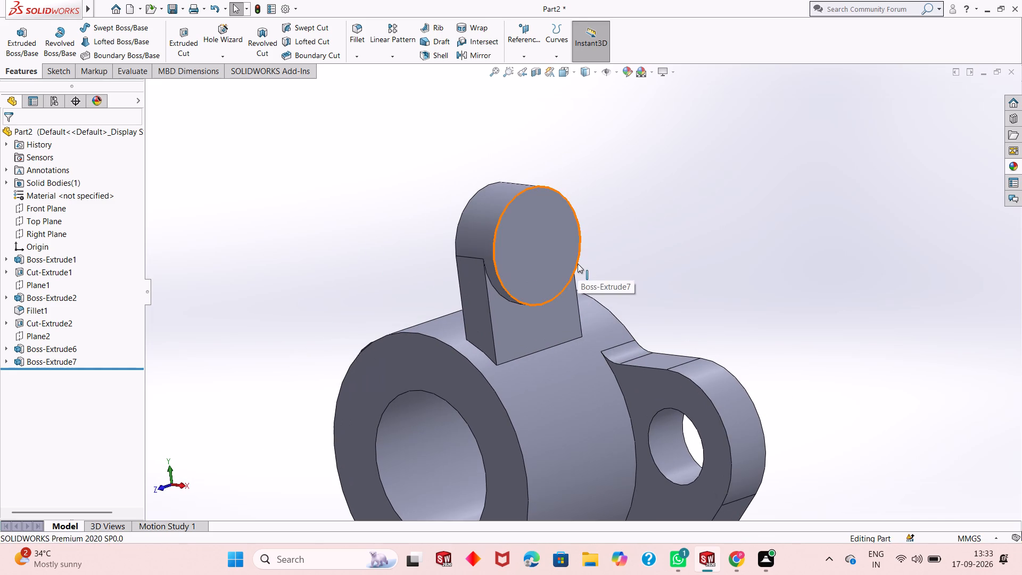
{"action": "scroll", "coordinate": [556, 293], "scroll_direction": "up", "scroll_amount": 1}
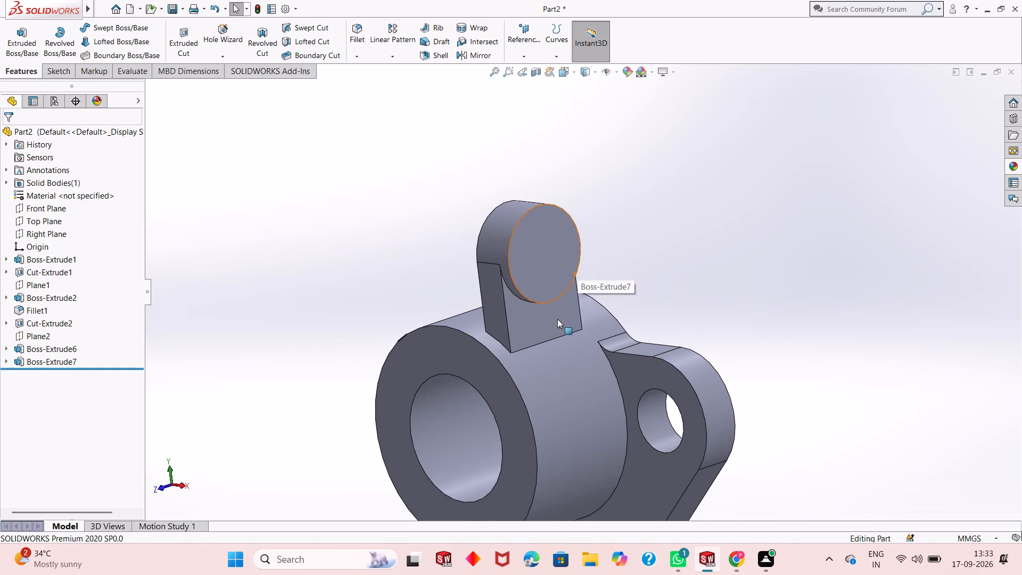
{"action": "scroll", "coordinate": [559, 332], "scroll_direction": "down", "scroll_amount": 1}
{"action": "scroll", "coordinate": [559, 332], "scroll_direction": "up", "scroll_amount": 3}
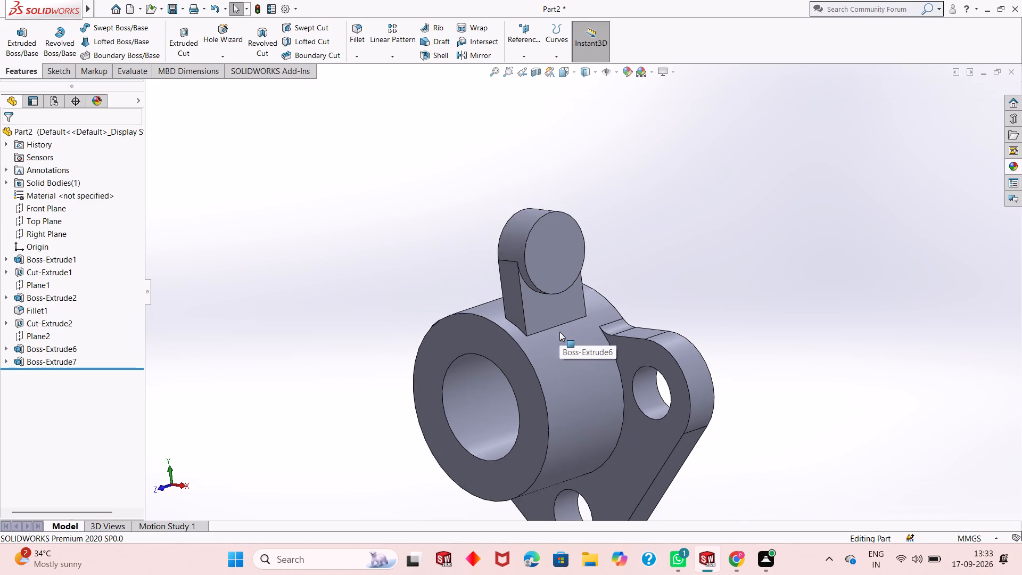
{"action": "scroll", "coordinate": [559, 332], "scroll_direction": "up", "scroll_amount": 1}
{"action": "scroll", "coordinate": [548, 385], "scroll_direction": "down", "scroll_amount": 5}
{"action": "scroll", "coordinate": [568, 360], "scroll_direction": "up", "scroll_amount": 1}
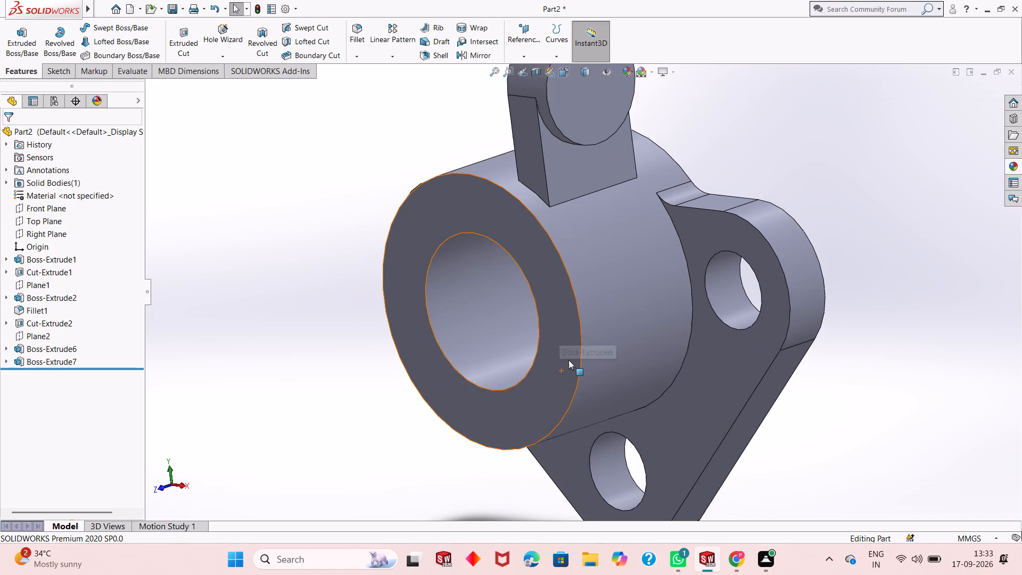
{"action": "scroll", "coordinate": [568, 360], "scroll_direction": "up", "scroll_amount": 2}
{"action": "middle_click_drag", "start_coordinate": [558, 315], "coordinate": [589, 318]}
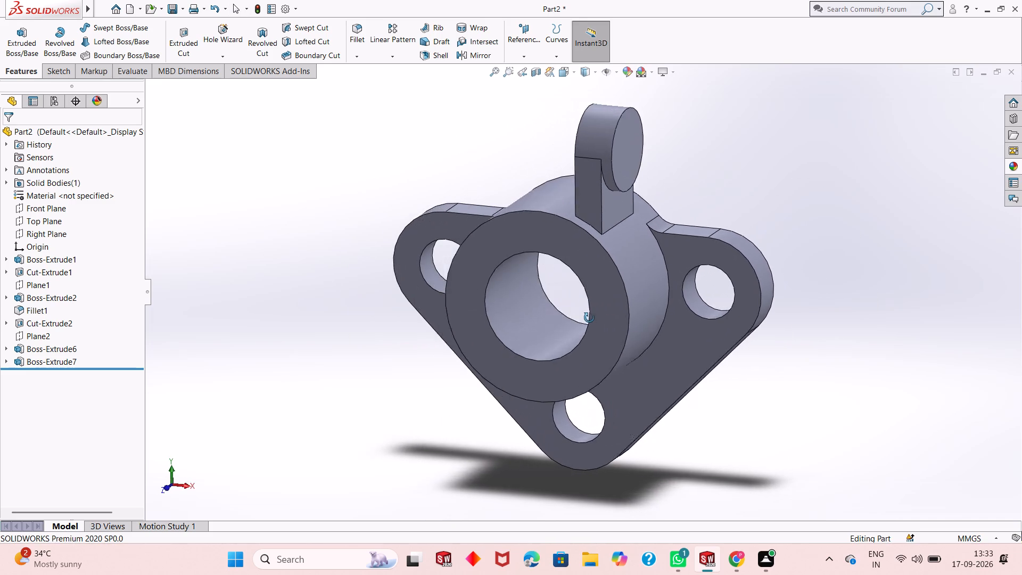
{"action": "middle_click_drag", "start_coordinate": [589, 318], "coordinate": [599, 317]}
{"action": "scroll", "coordinate": [598, 316], "scroll_direction": "down", "scroll_amount": 4}
{"action": "scroll", "coordinate": [566, 318], "scroll_direction": "up", "scroll_amount": 1}
{"action": "middle_click_drag", "start_coordinate": [566, 318], "coordinate": [566, 301]}
{"action": "scroll", "coordinate": [566, 313], "scroll_direction": "up", "scroll_amount": 1}
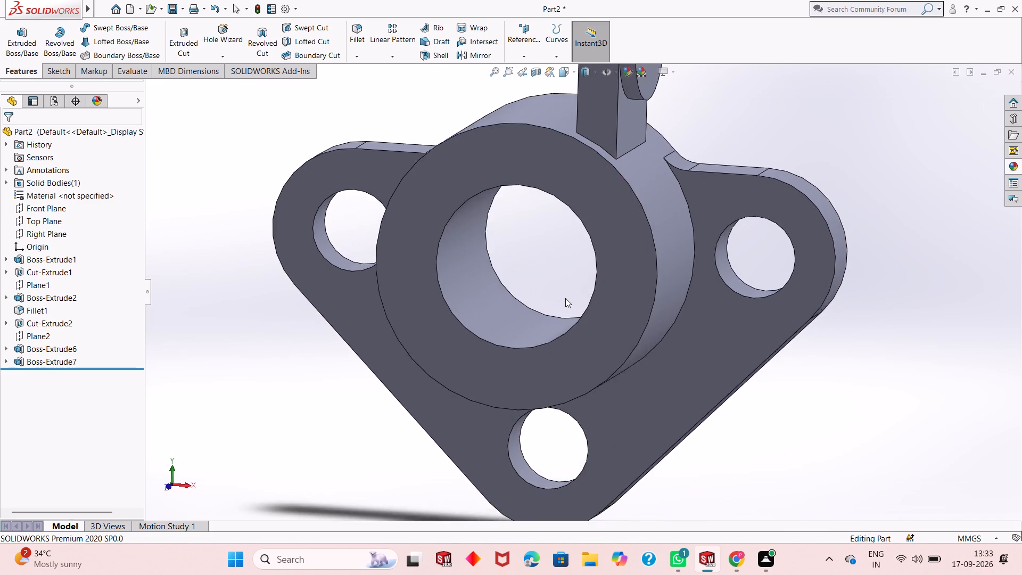
{"action": "scroll", "coordinate": [565, 298], "scroll_direction": "up", "scroll_amount": 3}
{"action": "middle_click_drag", "start_coordinate": [685, 222], "coordinate": [646, 220]}
{"action": "scroll", "coordinate": [609, 235], "scroll_direction": "down", "scroll_amount": 2}
{"action": "scroll", "coordinate": [600, 248], "scroll_direction": "up", "scroll_amount": 2}
{"action": "middle_click_drag", "start_coordinate": [599, 249], "coordinate": [737, 252]}
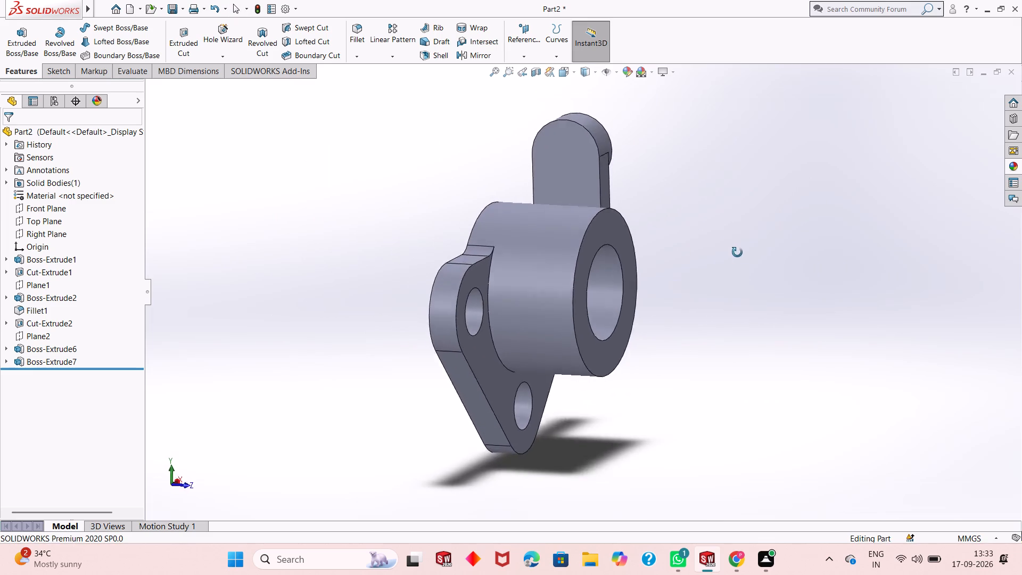
{"action": "middle_click_drag", "start_coordinate": [737, 252], "coordinate": [838, 322]}
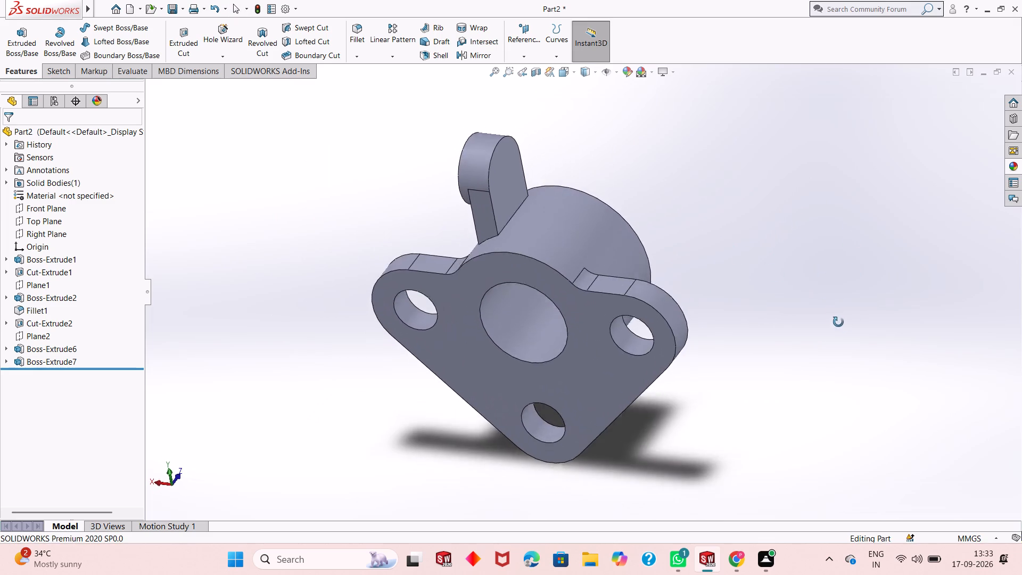
{"action": "middle_click_drag", "start_coordinate": [838, 322], "coordinate": [841, 330]}
{"action": "scroll", "coordinate": [526, 132], "scroll_direction": "down", "scroll_amount": 2}
{"action": "middle_click_drag", "start_coordinate": [537, 188], "coordinate": [576, 122]}
{"action": "scroll", "coordinate": [575, 127], "scroll_direction": "up", "scroll_amount": 1}
{"action": "scroll", "coordinate": [537, 189], "scroll_direction": "down", "scroll_amount": 2}
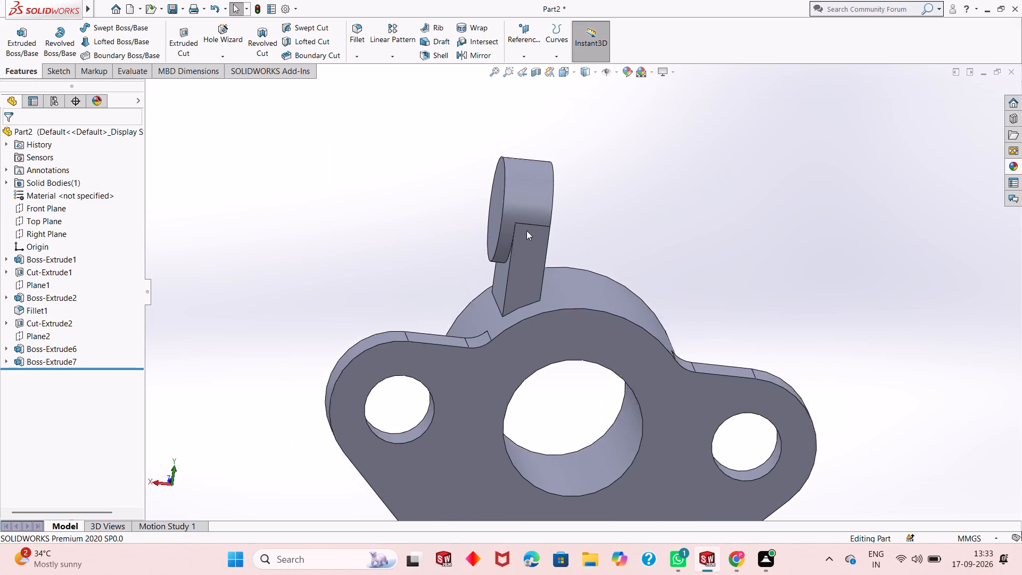
Examine where the lug's base meets the cylinder and flange, up close and from an angle.
{"action": "scroll", "coordinate": [526, 231], "scroll_direction": "down", "scroll_amount": 1}
{"action": "scroll", "coordinate": [537, 333], "scroll_direction": "down", "scroll_amount": 17}
{"action": "middle_click_drag", "start_coordinate": [541, 335], "coordinate": [543, 335]}
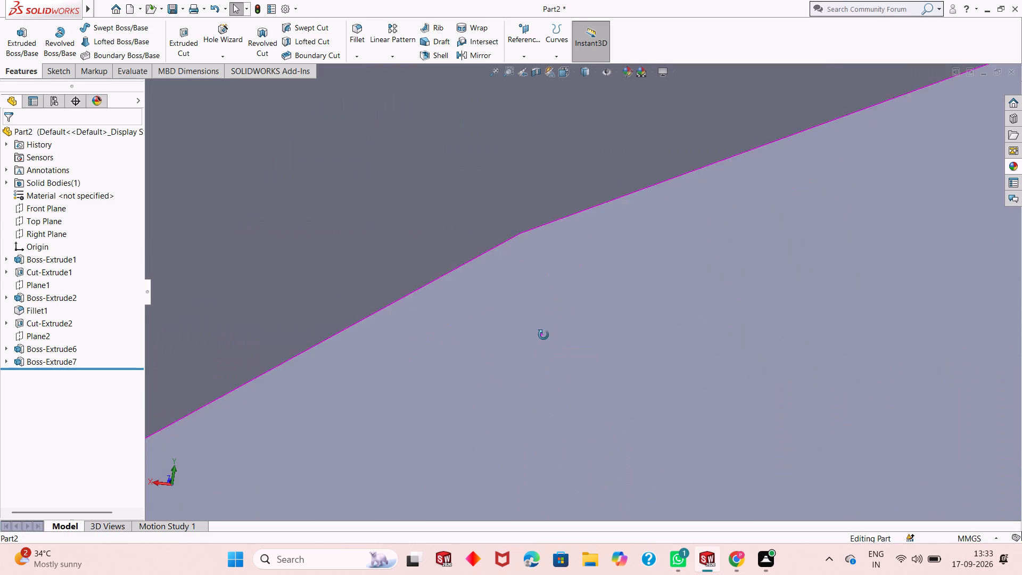
{"action": "middle_click_drag", "start_coordinate": [543, 335], "coordinate": [543, 297]}
{"action": "scroll", "coordinate": [543, 297], "scroll_direction": "up", "scroll_amount": 16}
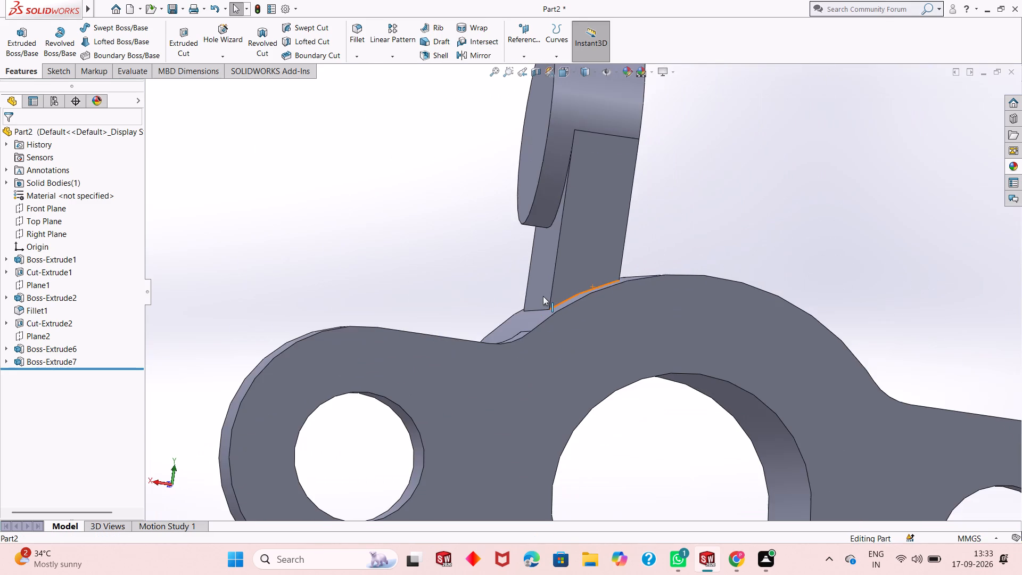
{"action": "middle_click_drag", "start_coordinate": [724, 199], "coordinate": [673, 237]}
{"action": "scroll", "coordinate": [679, 218], "scroll_direction": "up", "scroll_amount": 7}
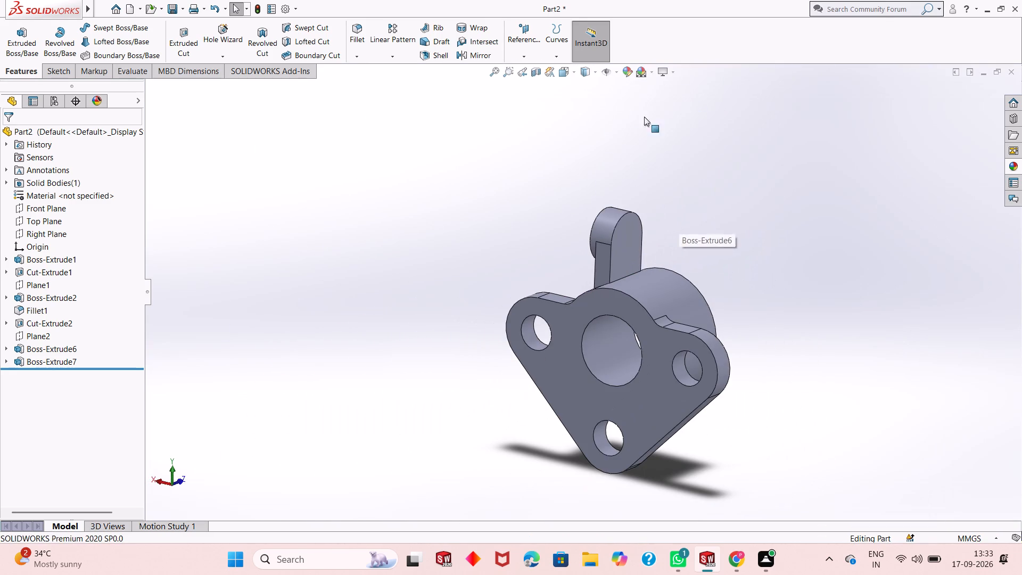
Create a reference plane offset 12.5 mm from the Right Plane, with the offset direction flipped.
{"action": "left_click", "coordinate": [536, 56]}
{"action": "left_click", "coordinate": [538, 68]}
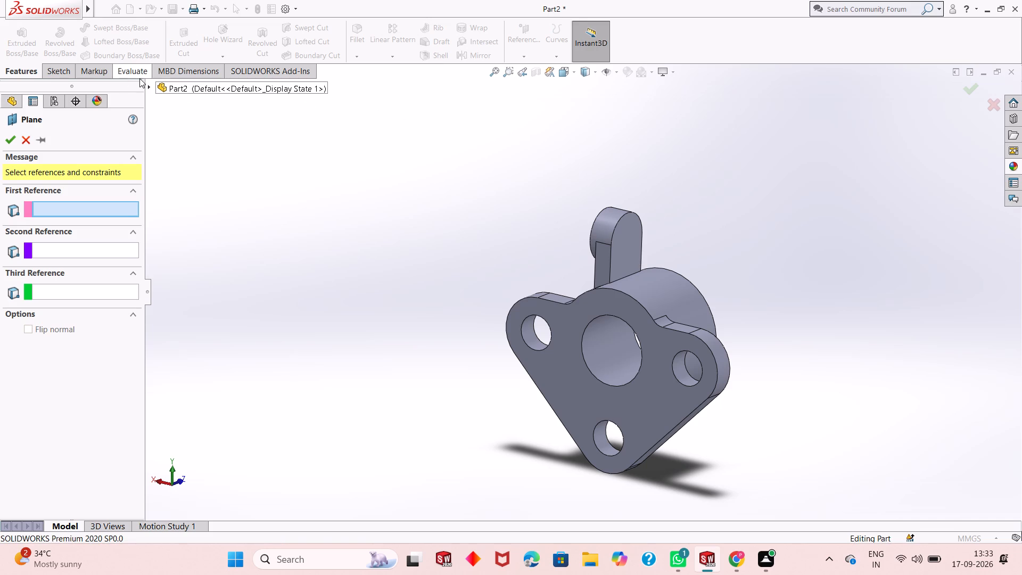
{"action": "left_click", "coordinate": [67, 71]}
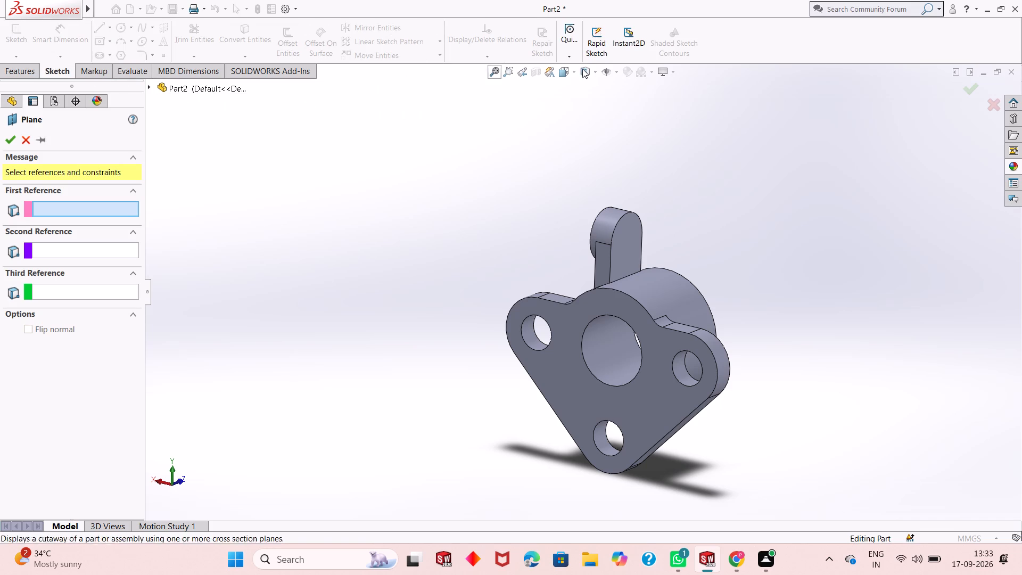
{"action": "left_click", "coordinate": [27, 77]}
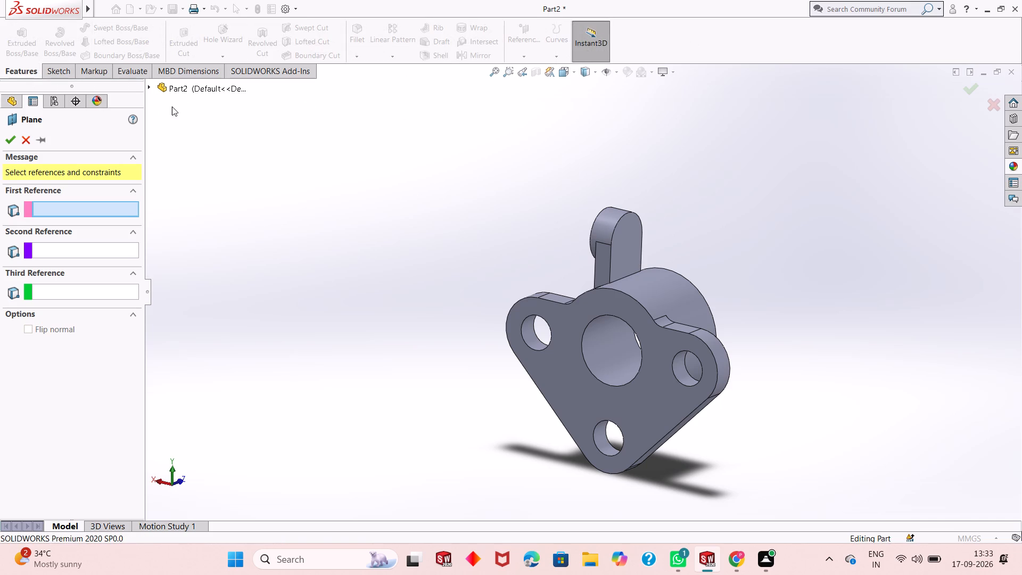
{"action": "left_click", "coordinate": [175, 86]}
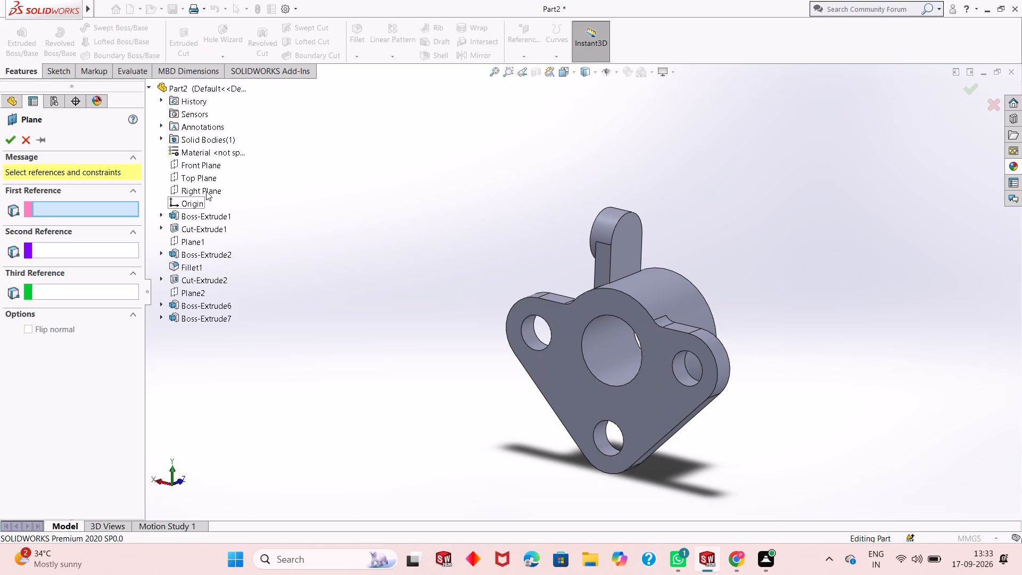
{"action": "left_click", "coordinate": [206, 191]}
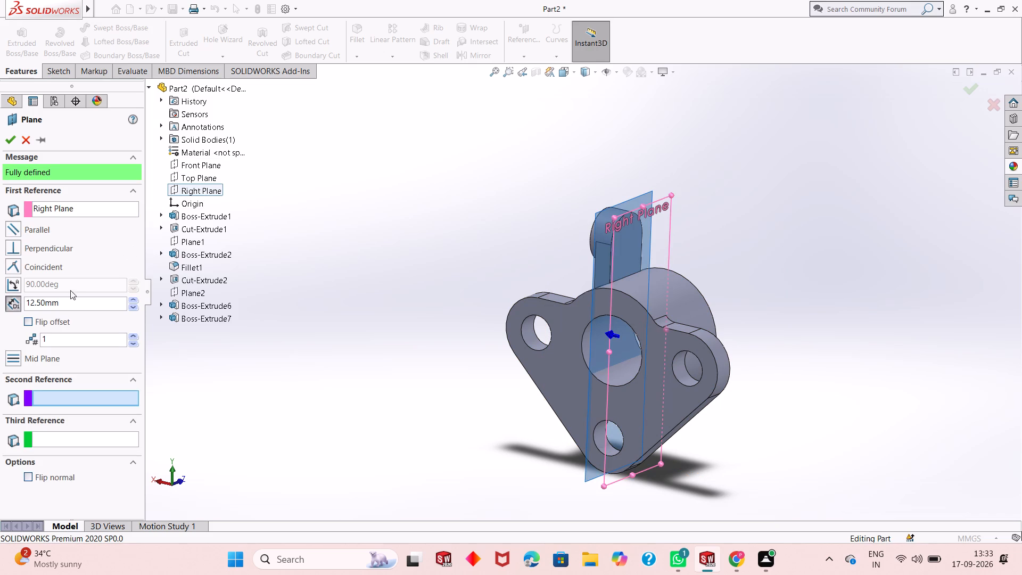
{"action": "left_click", "coordinate": [30, 326]}
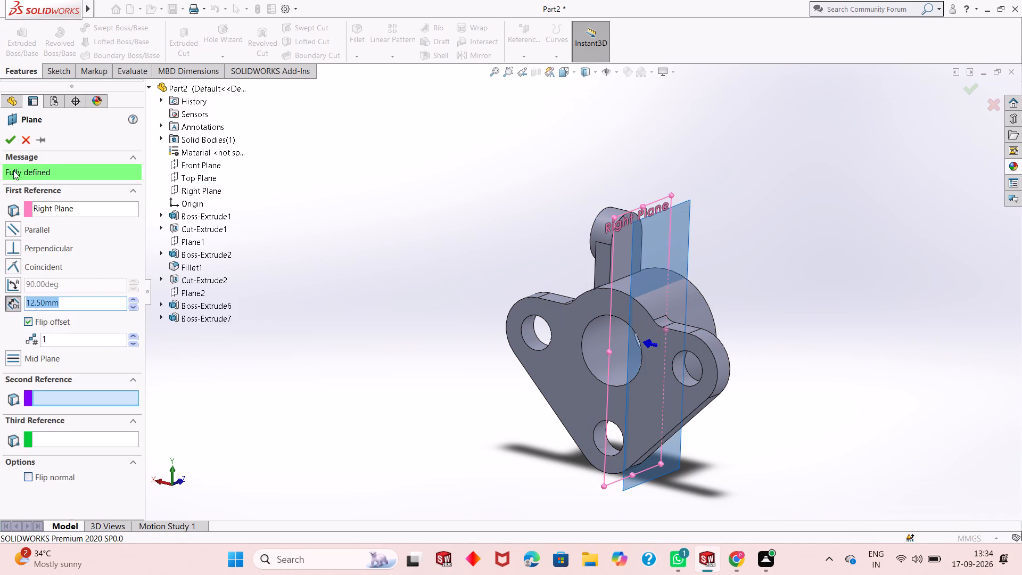
{"action": "left_click", "coordinate": [11, 136]}
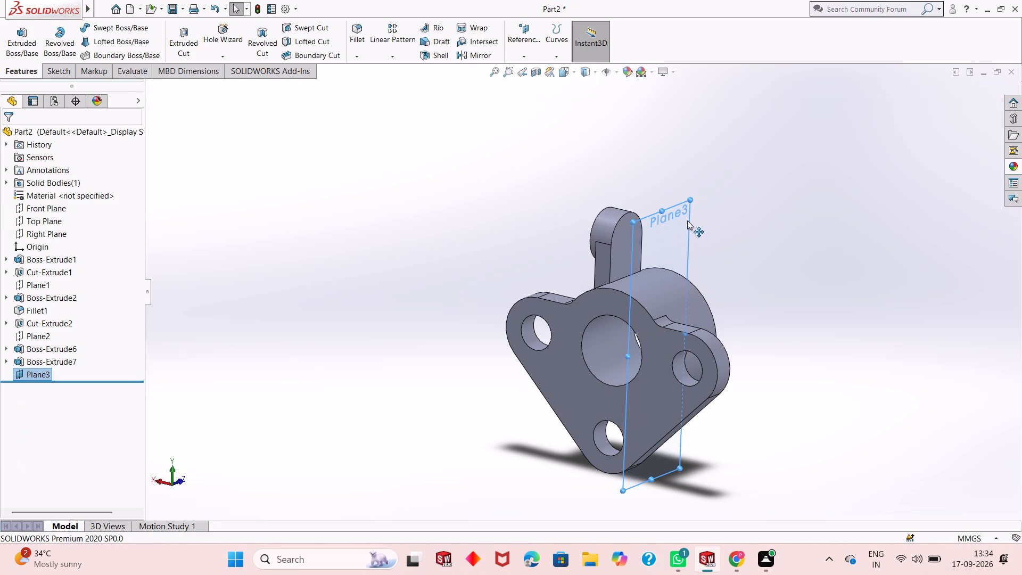
Open a new sketch on the plane offset 12.5 mm from the Right Plane.
{"action": "right_click", "coordinate": [687, 220]}
{"action": "left_click", "coordinate": [711, 206]}
{"action": "right_click", "coordinate": [714, 206]}
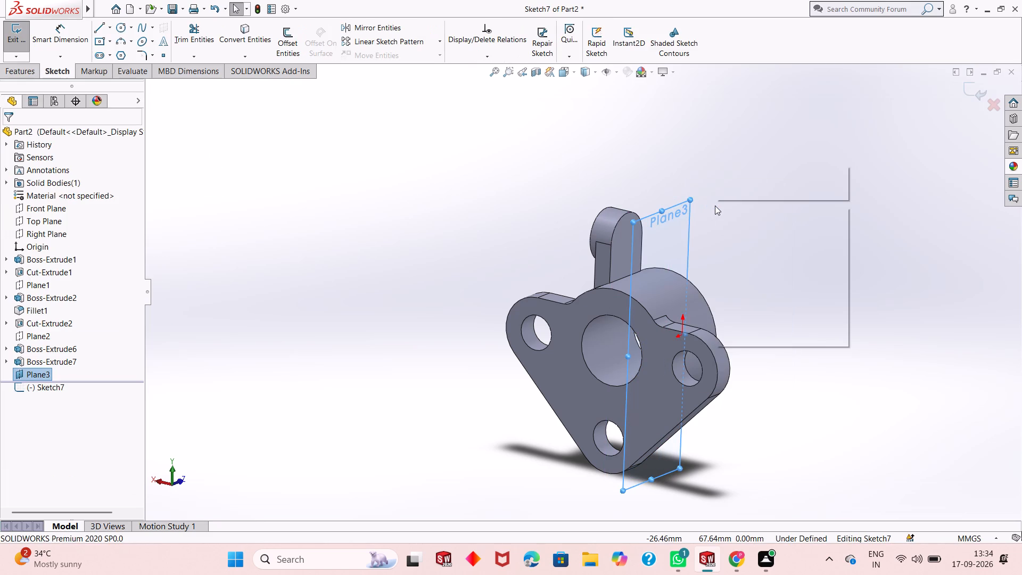
{"action": "left_click", "coordinate": [706, 191]}
{"action": "left_click", "coordinate": [705, 190]}
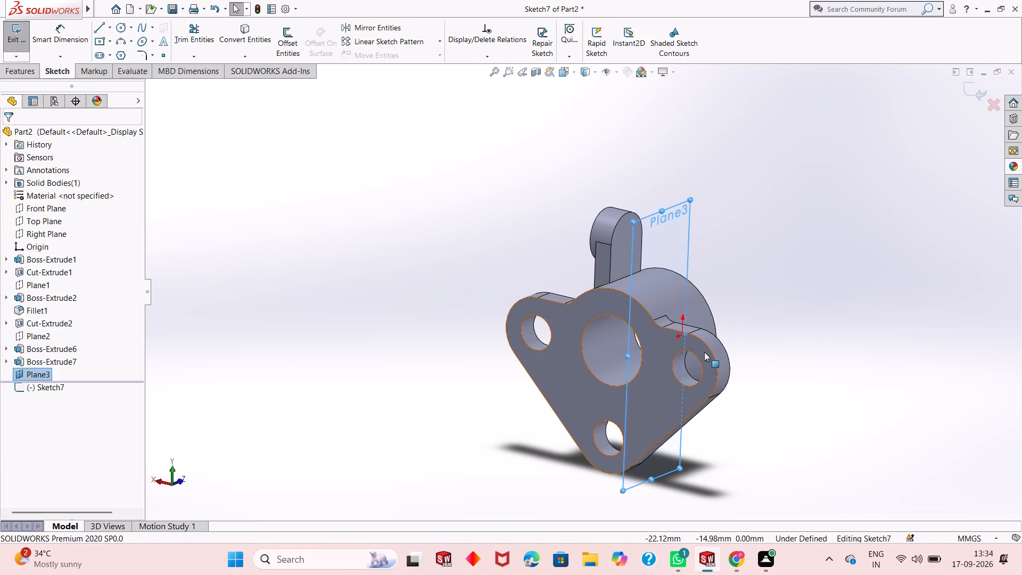
Examine the offset plane's position relative to the lug, cylinder and flange from front and back.
{"action": "middle_click_drag", "start_coordinate": [704, 352], "coordinate": [731, 328]}
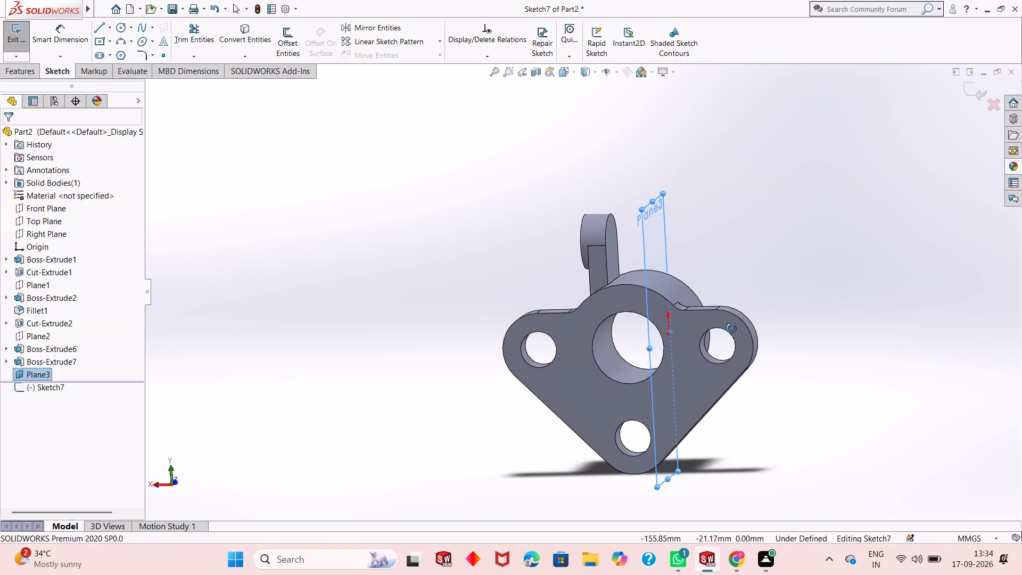
{"action": "middle_click_drag", "start_coordinate": [731, 328], "coordinate": [504, 291]}
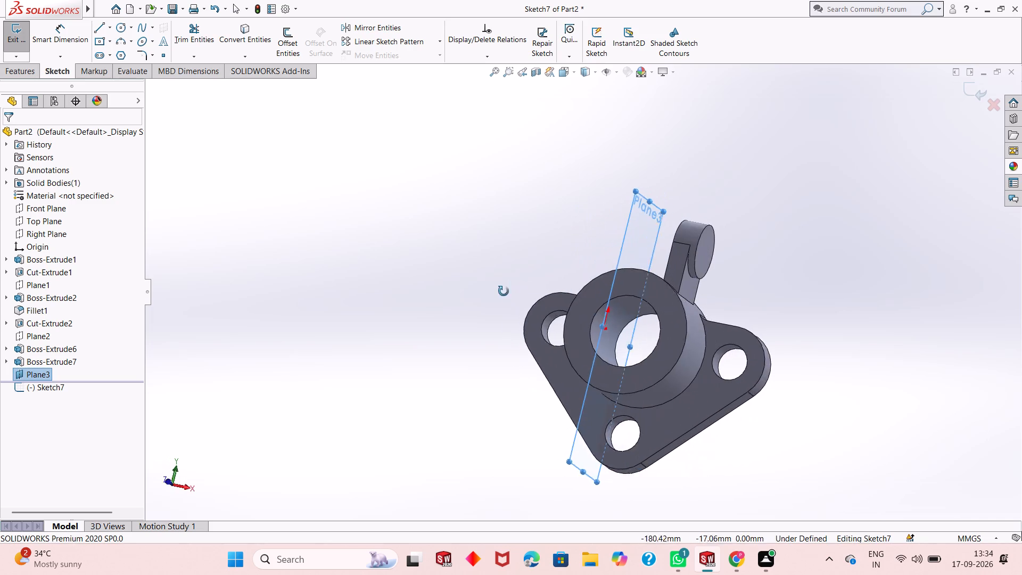
{"action": "middle_click_drag", "start_coordinate": [504, 291], "coordinate": [484, 335]}
{"action": "middle_click_drag", "start_coordinate": [784, 354], "coordinate": [776, 327]}
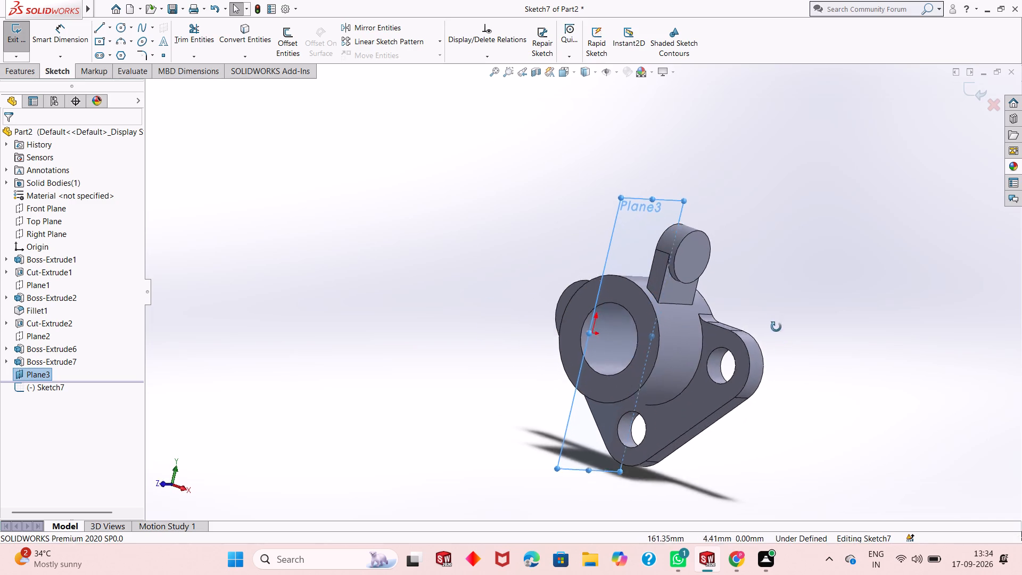
{"action": "middle_click_drag", "start_coordinate": [776, 327], "coordinate": [995, 297]}
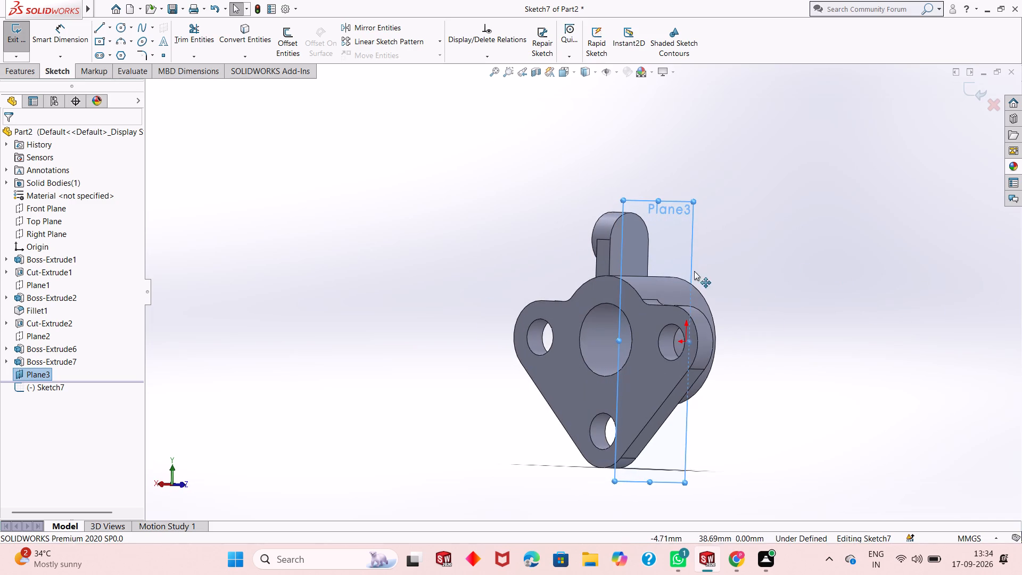
{"action": "scroll", "coordinate": [683, 271], "scroll_direction": "down", "scroll_amount": 4}
{"action": "middle_click_drag", "start_coordinate": [644, 288], "coordinate": [645, 261]}
{"action": "middle_click_drag", "start_coordinate": [645, 268], "coordinate": [645, 275]}
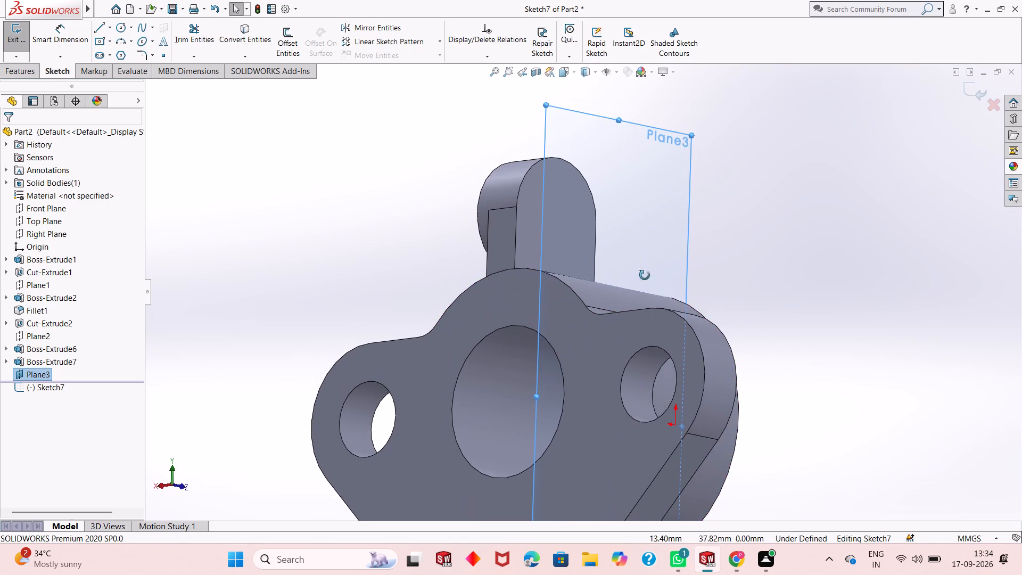
{"action": "middle_click_drag", "start_coordinate": [645, 275], "coordinate": [646, 289]}
{"action": "scroll", "coordinate": [646, 289], "scroll_direction": "up", "scroll_amount": 4}
{"action": "middle_click_drag", "start_coordinate": [593, 263], "coordinate": [589, 274]}
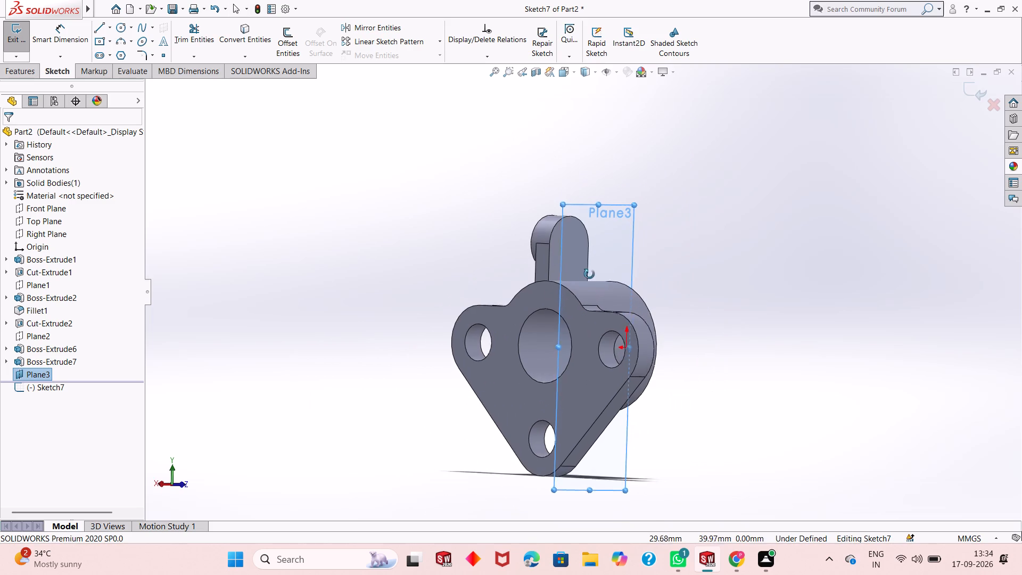
{"action": "middle_click_drag", "start_coordinate": [589, 274], "coordinate": [583, 281]}
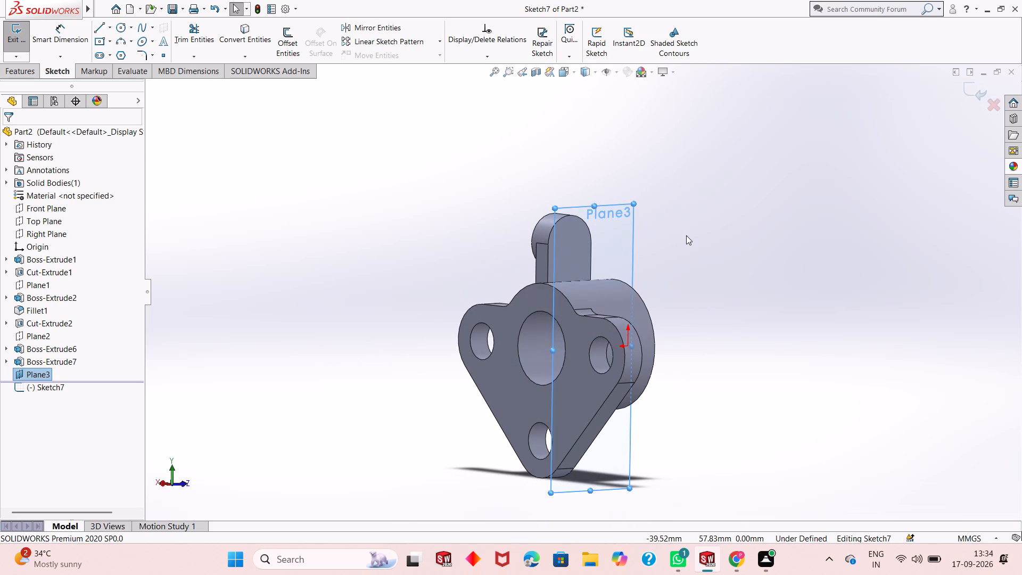
Sketch a circle of 15 mm radius on the offset plane, centred on the lug's rounded top and matching its arc.
{"action": "key", "text": "ctrl+8"}
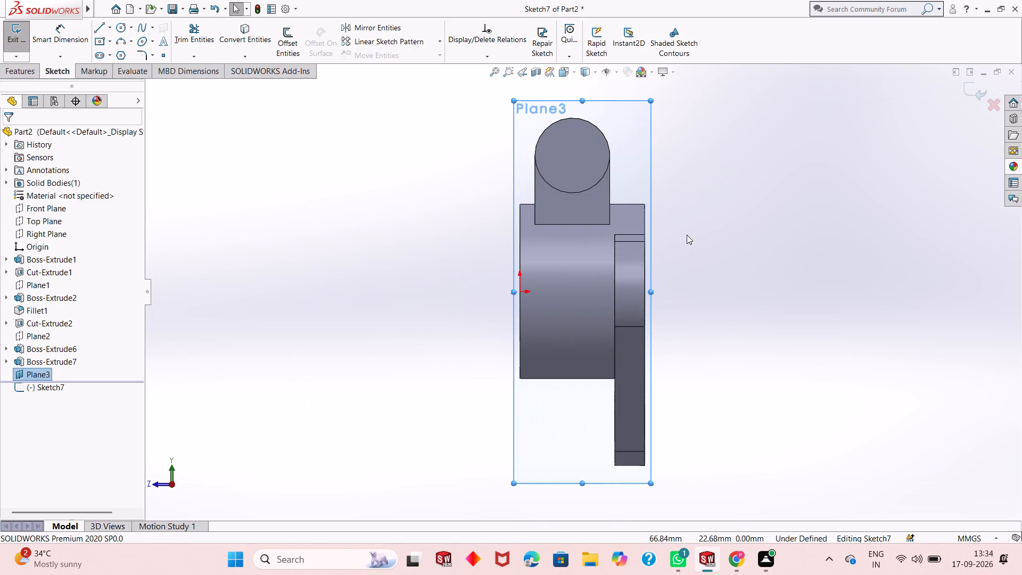
{"action": "key", "text": "ctrl+8"}
{"action": "key", "text": "Escape"}
{"action": "scroll", "coordinate": [632, 170], "scroll_direction": "up", "scroll_amount": 2}
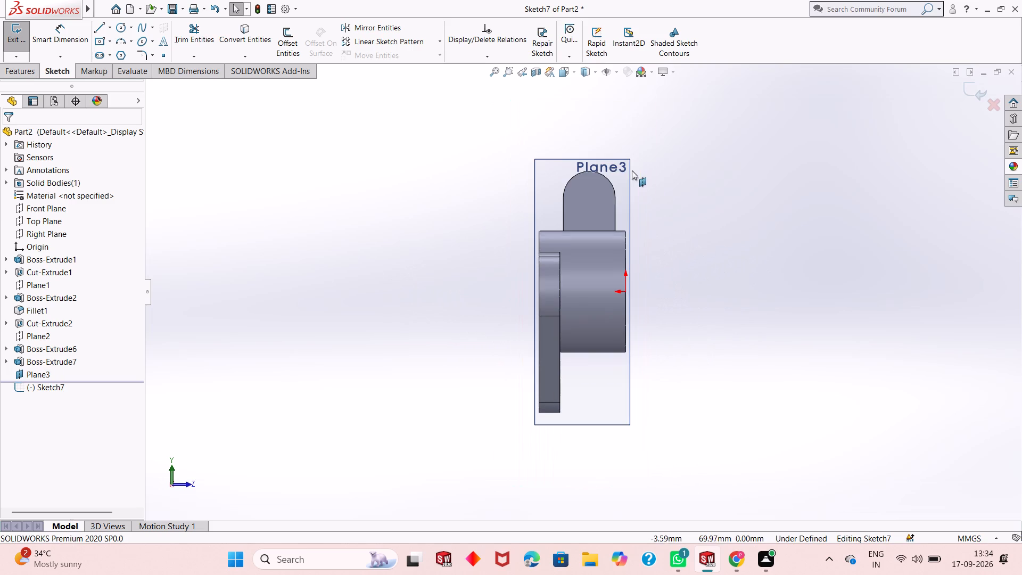
{"action": "scroll", "coordinate": [620, 210], "scroll_direction": "down", "scroll_amount": 1}
{"action": "scroll", "coordinate": [565, 220], "scroll_direction": "down", "scroll_amount": 2}
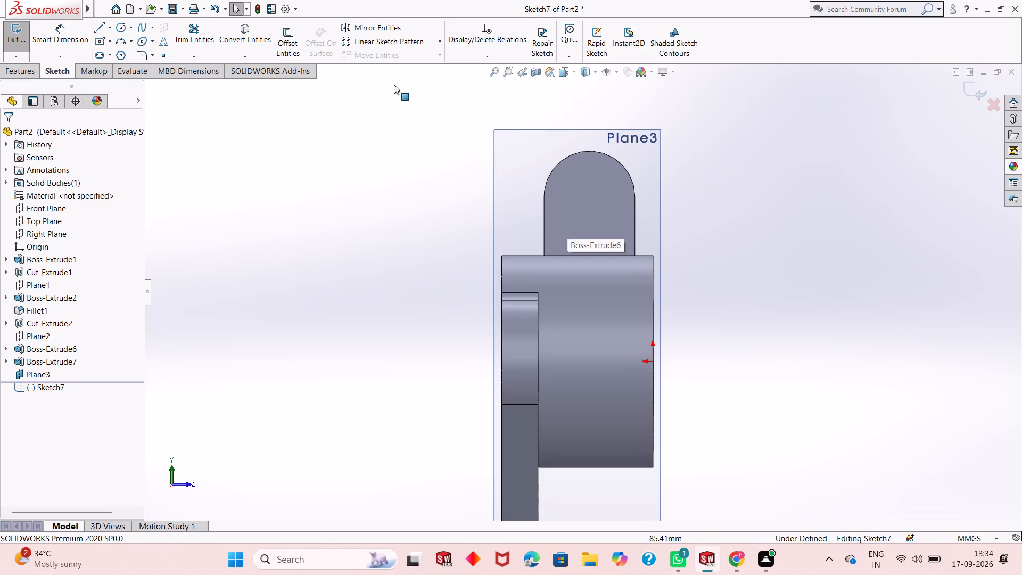
{"action": "left_click", "coordinate": [120, 28]}
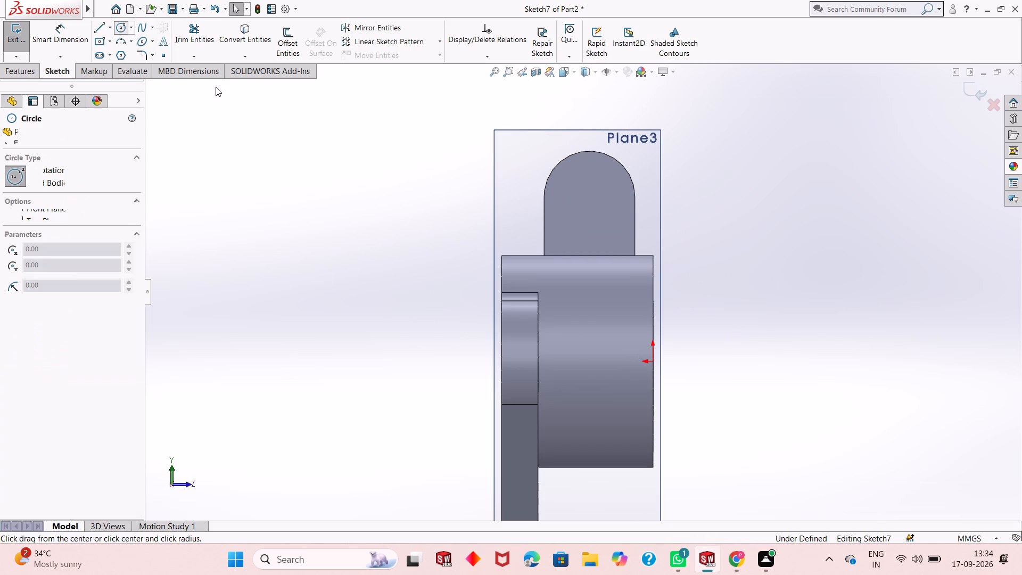
{"action": "left_click", "coordinate": [591, 196]}
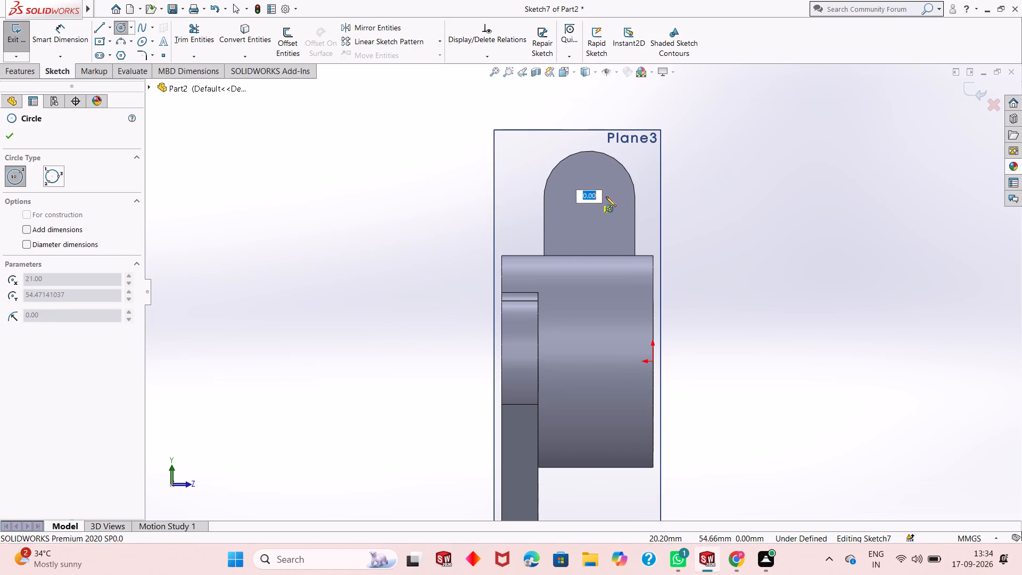
{"action": "left_click", "coordinate": [637, 202]}
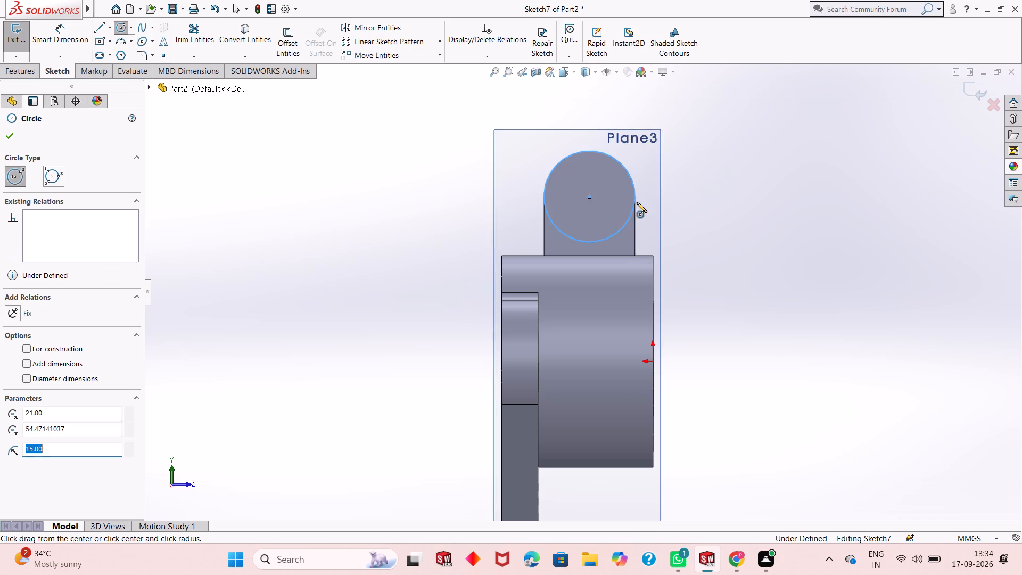
{"action": "right_click", "coordinate": [691, 163]}
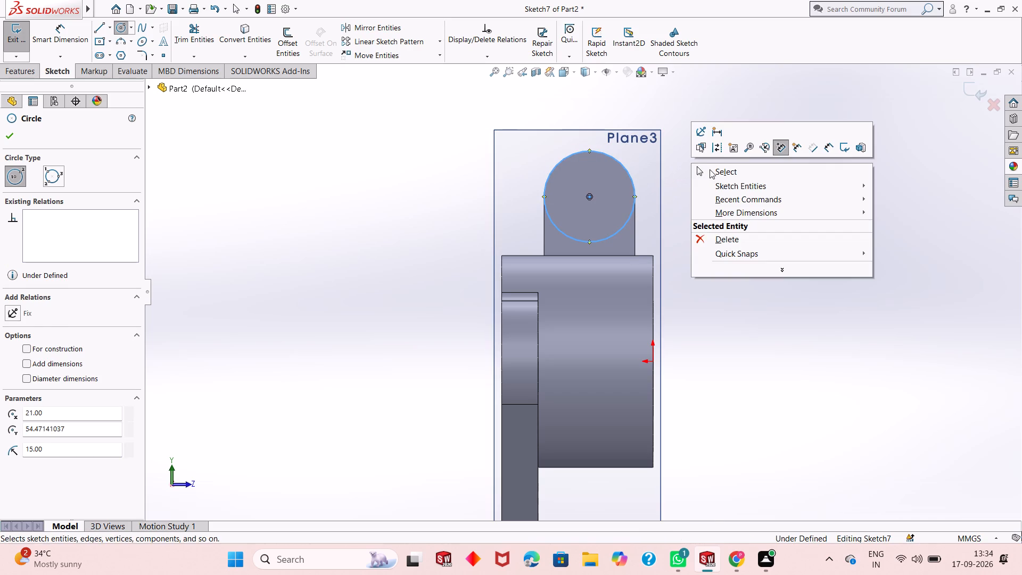
{"action": "left_click", "coordinate": [710, 169]}
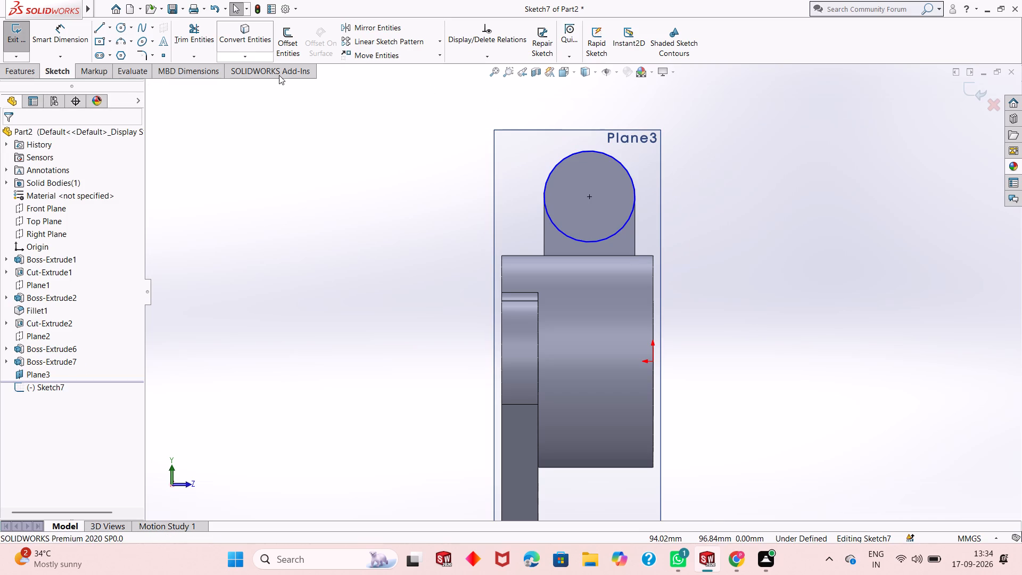
Sketch two vertical lines about 29.7 mm long down from the circle's sides into the cylinder, joined by a 30 mm horizontal line.
{"action": "left_click", "coordinate": [98, 30]}
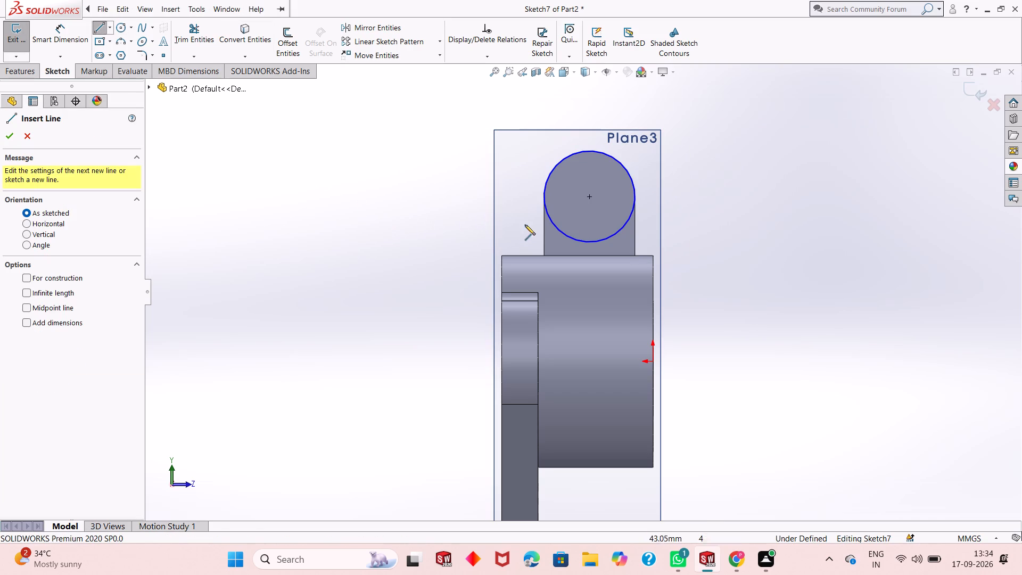
{"action": "left_click", "coordinate": [543, 198]}
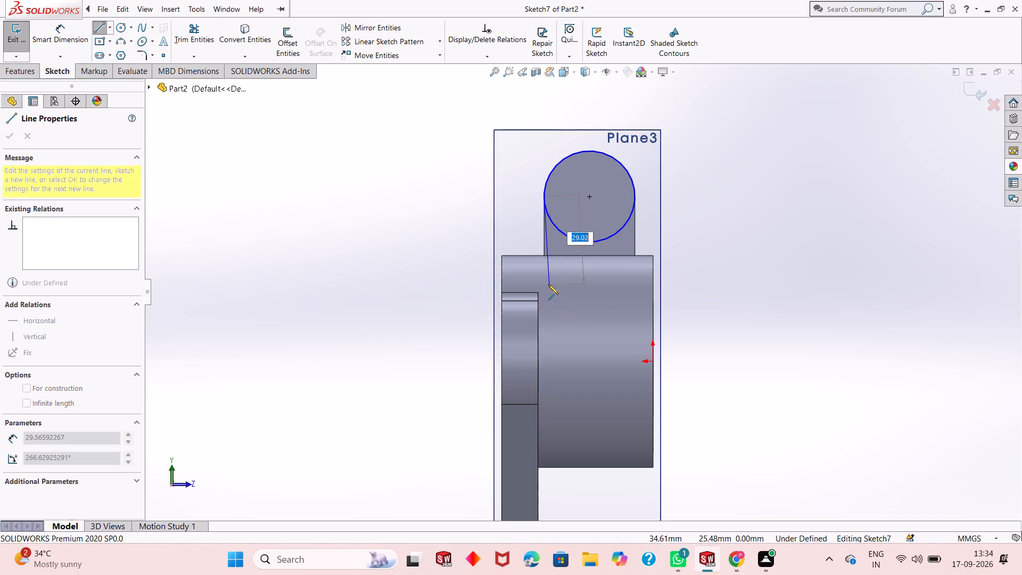
{"action": "left_click", "coordinate": [543, 286]}
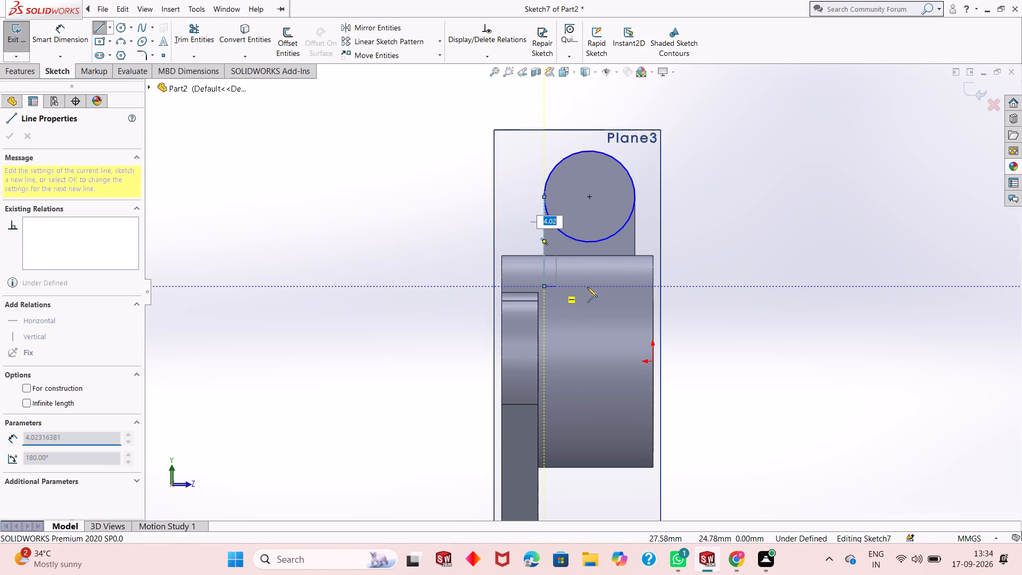
{"action": "left_click", "coordinate": [633, 289]}
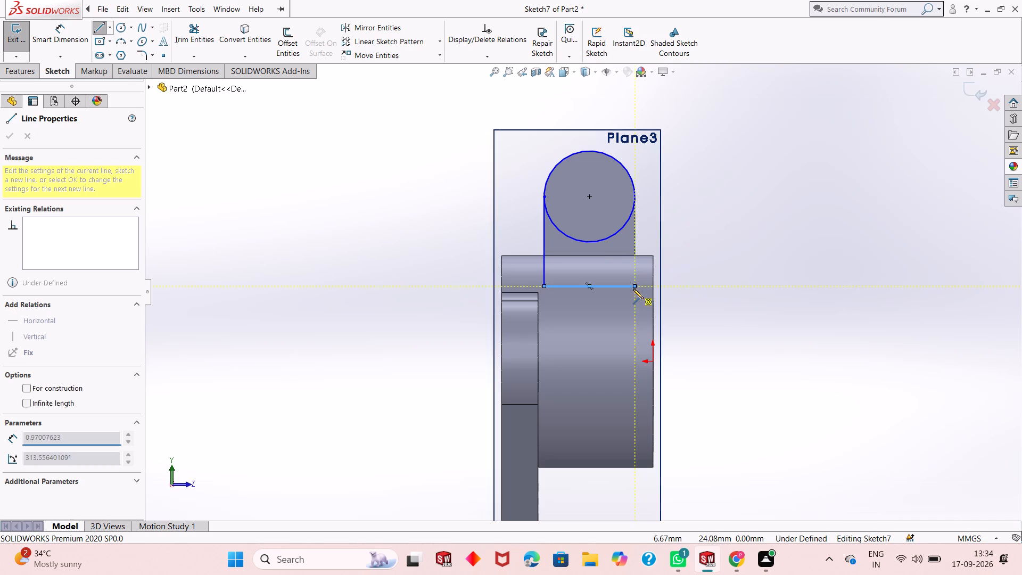
{"action": "left_click", "coordinate": [636, 196]}
{"action": "right_click", "coordinate": [636, 196]}
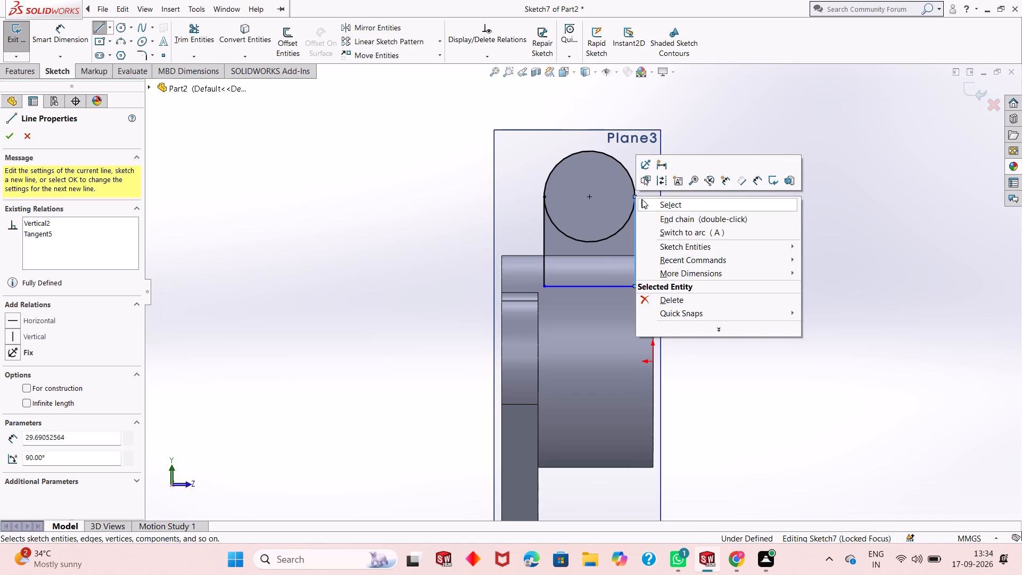
{"action": "left_click", "coordinate": [646, 202]}
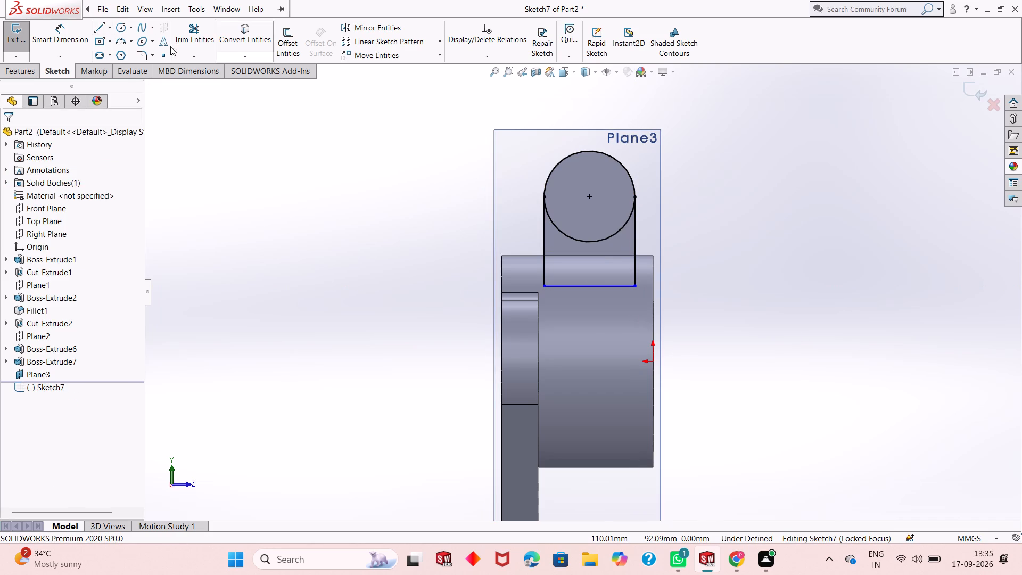
Trim away the circle's lower half between the two vertical lines to leave a round-topped closed profile.
{"action": "left_click", "coordinate": [191, 34]}
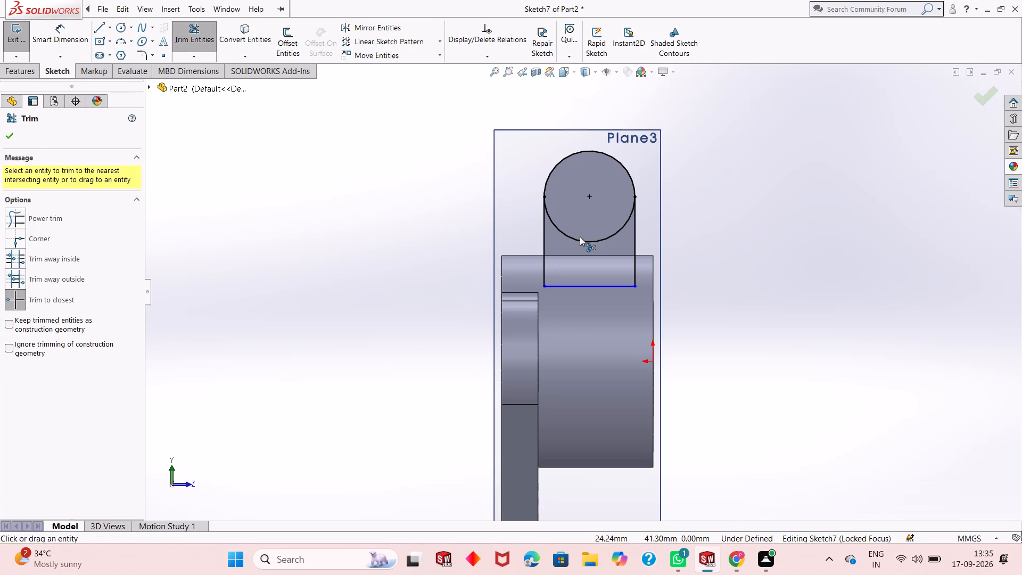
{"action": "left_click", "coordinate": [582, 240]}
{"action": "right_click", "coordinate": [310, 155]}
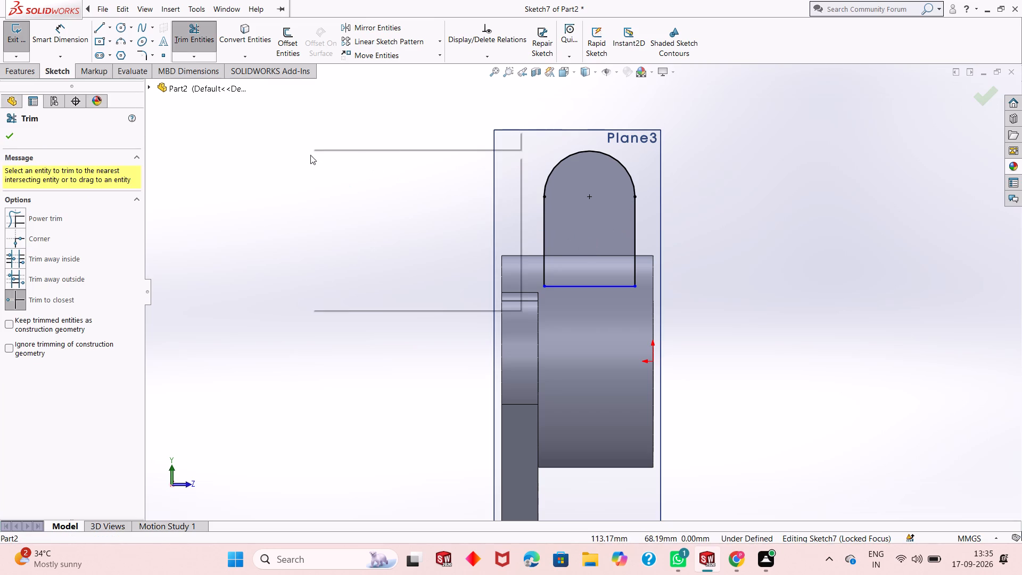
Dimension the straight vertical side of the round-topped profile to 28 mm.
{"action": "left_click", "coordinate": [350, 186]}
{"action": "left_click", "coordinate": [48, 36]}
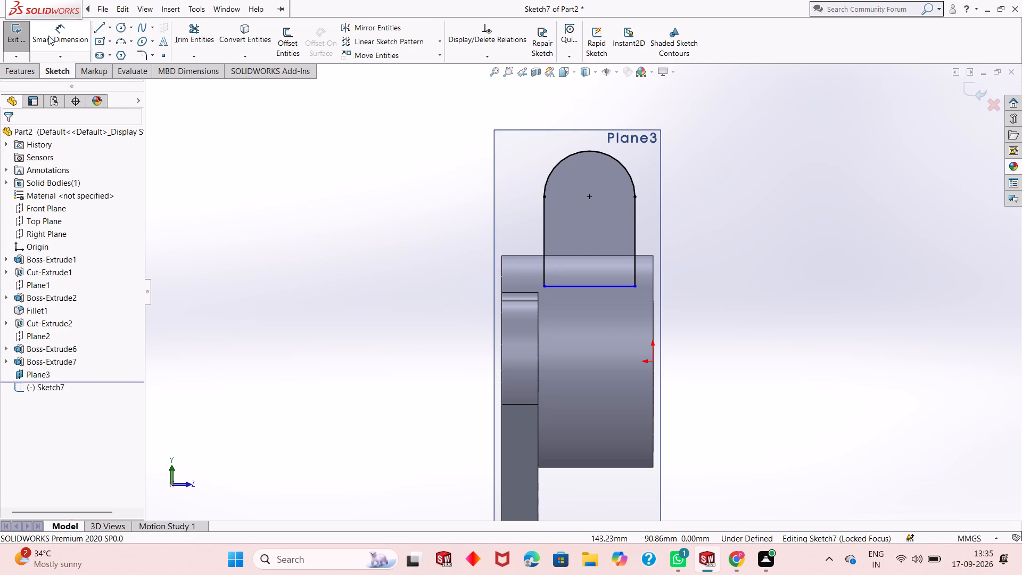
{"action": "left_click", "coordinate": [545, 242]}
{"action": "left_click", "coordinate": [420, 239]}
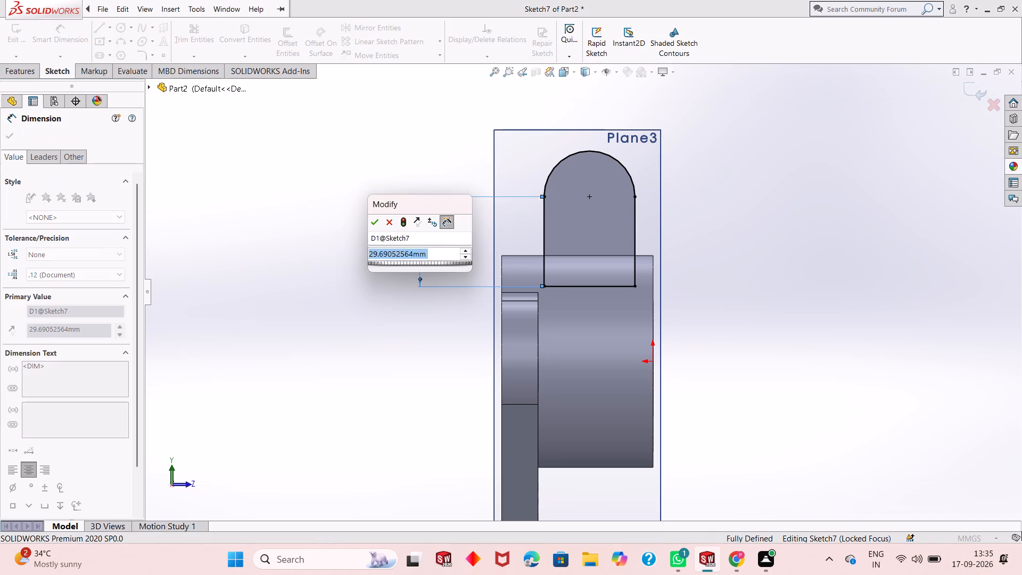
{"action": "type", "text": "28"}
{"action": "key", "text": "Return"}
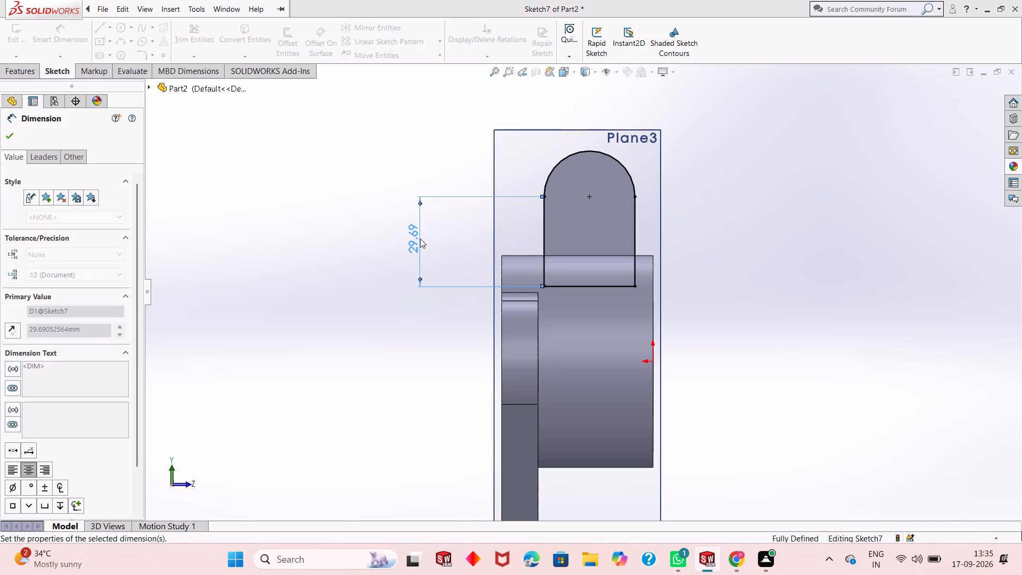
Examine the round-topped profile's position relative to the existing lug, cylinder and flange from several directions.
{"action": "middle_click_drag", "start_coordinate": [579, 269], "coordinate": [566, 272]}
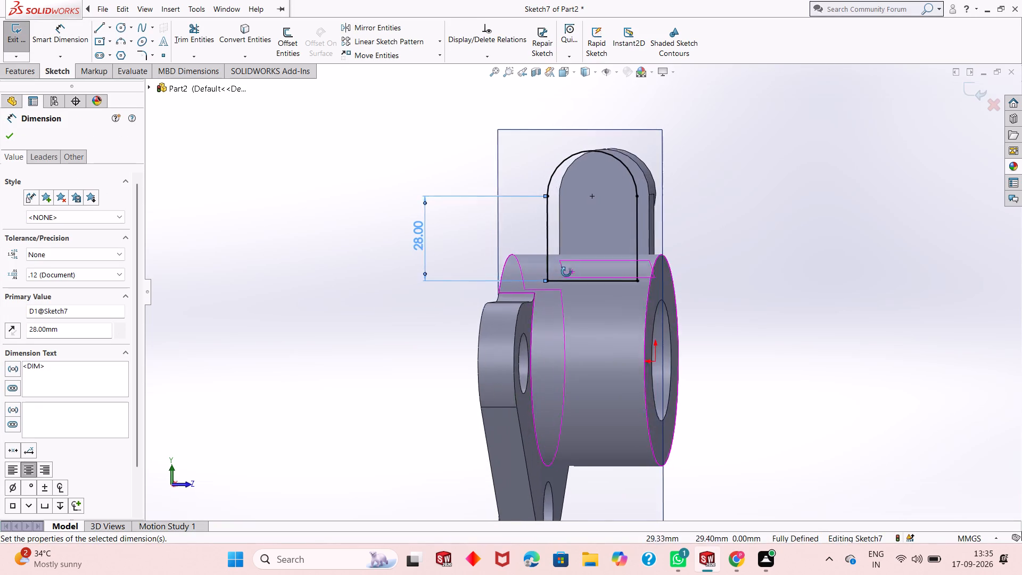
{"action": "middle_click_drag", "start_coordinate": [566, 272], "coordinate": [488, 283]}
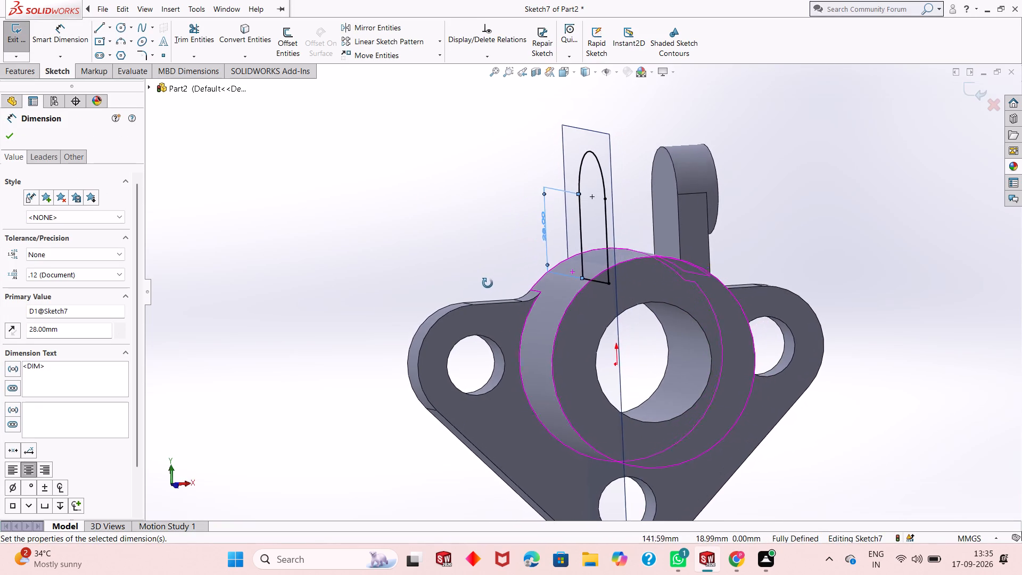
{"action": "middle_click_drag", "start_coordinate": [488, 283], "coordinate": [475, 284]}
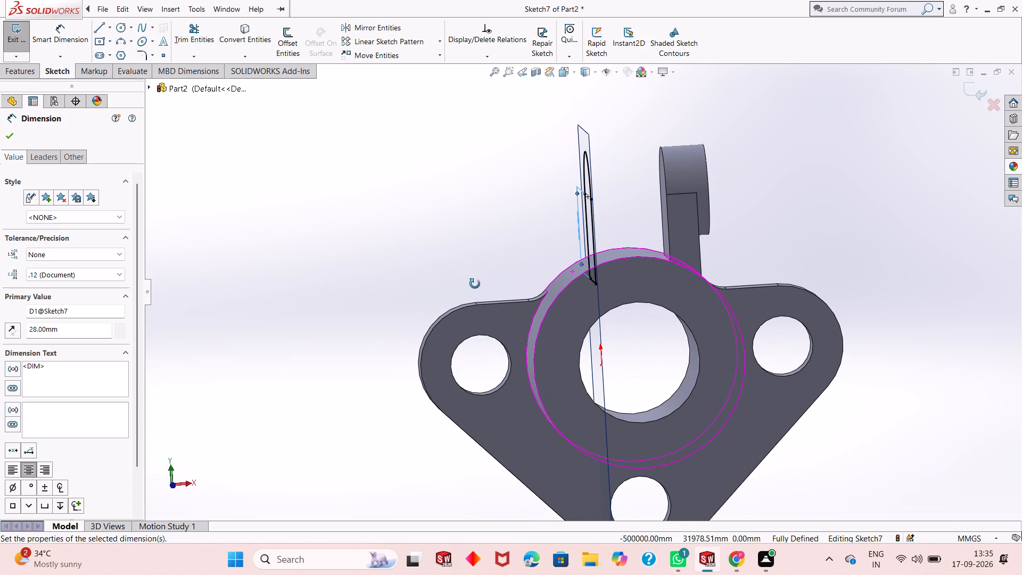
{"action": "middle_click_drag", "start_coordinate": [475, 284], "coordinate": [502, 278]}
{"action": "middle_click_drag", "start_coordinate": [502, 277], "coordinate": [510, 275]}
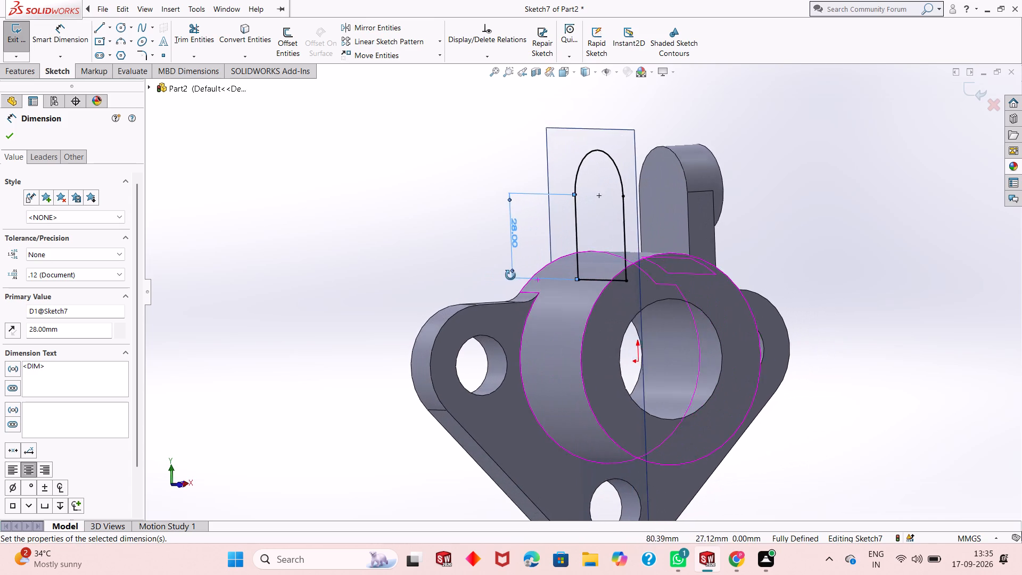
{"action": "middle_click_drag", "start_coordinate": [510, 275], "coordinate": [691, 264]}
{"action": "scroll", "coordinate": [490, 218], "scroll_direction": "down", "scroll_amount": 4}
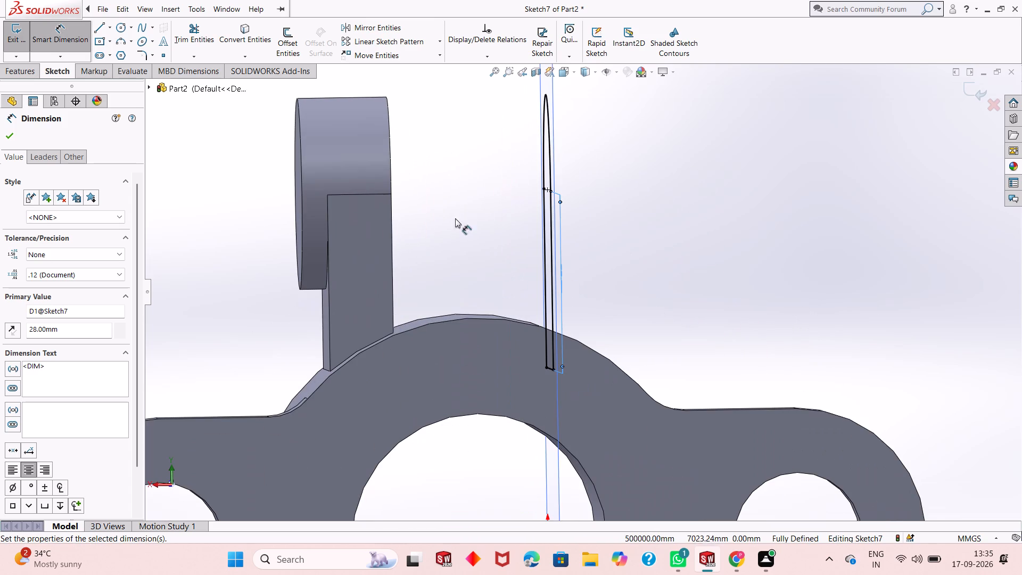
{"action": "middle_click_drag", "start_coordinate": [409, 232], "coordinate": [393, 235]}
{"action": "scroll", "coordinate": [392, 235], "scroll_direction": "up", "scroll_amount": 3}
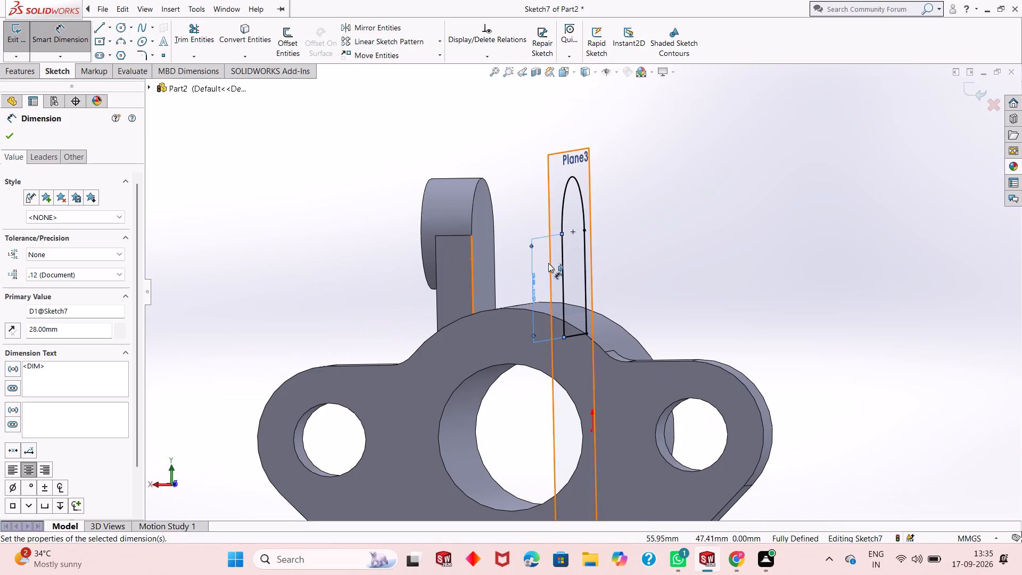
{"action": "middle_click_drag", "start_coordinate": [548, 263], "coordinate": [520, 262]}
{"action": "scroll", "coordinate": [520, 262], "scroll_direction": "up", "scroll_amount": 2}
{"action": "middle_click_drag", "start_coordinate": [579, 267], "coordinate": [549, 280]}
{"action": "scroll", "coordinate": [580, 268], "scroll_direction": "up", "scroll_amount": 1}
{"action": "middle_click_drag", "start_coordinate": [563, 305], "coordinate": [540, 307]}
{"action": "scroll", "coordinate": [537, 301], "scroll_direction": "down", "scroll_amount": 4}
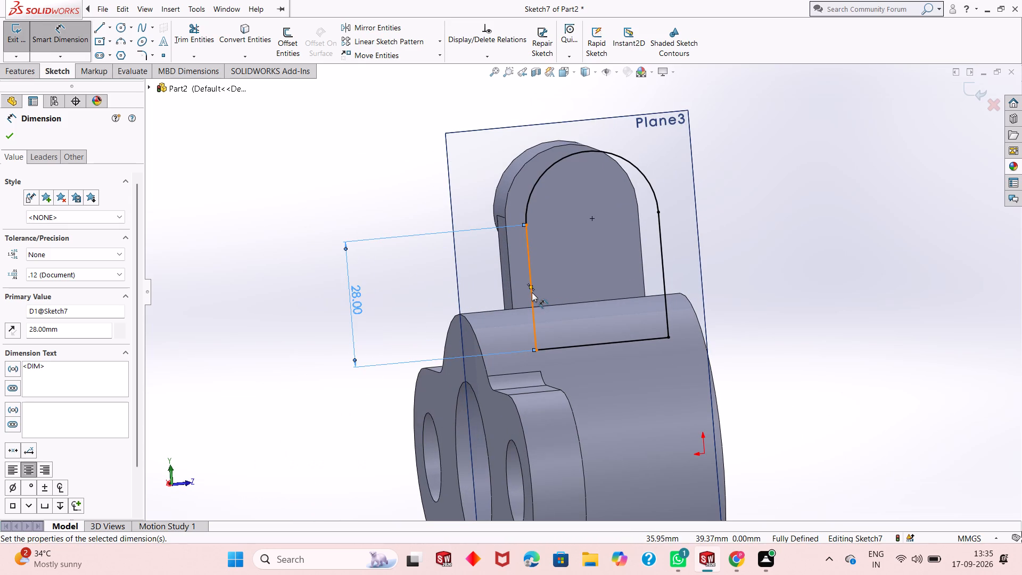
{"action": "key", "text": "ctrl+8"}
{"action": "key", "text": "ctrl+8"}
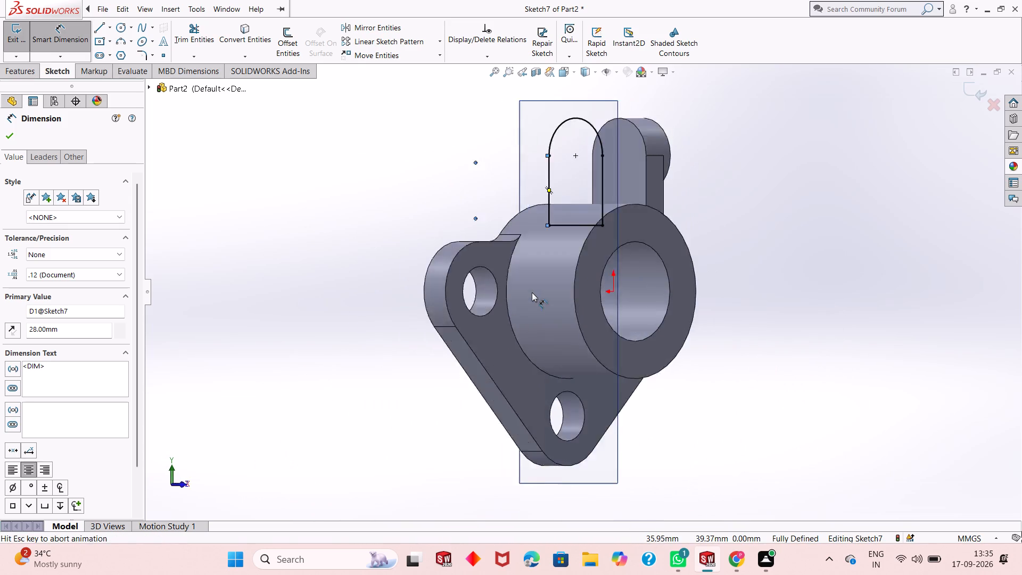
{"action": "scroll", "coordinate": [647, 210], "scroll_direction": "down", "scroll_amount": 4}
{"action": "scroll", "coordinate": [647, 210], "scroll_direction": "up", "scroll_amount": 3}
{"action": "scroll", "coordinate": [609, 165], "scroll_direction": "down", "scroll_amount": 1}
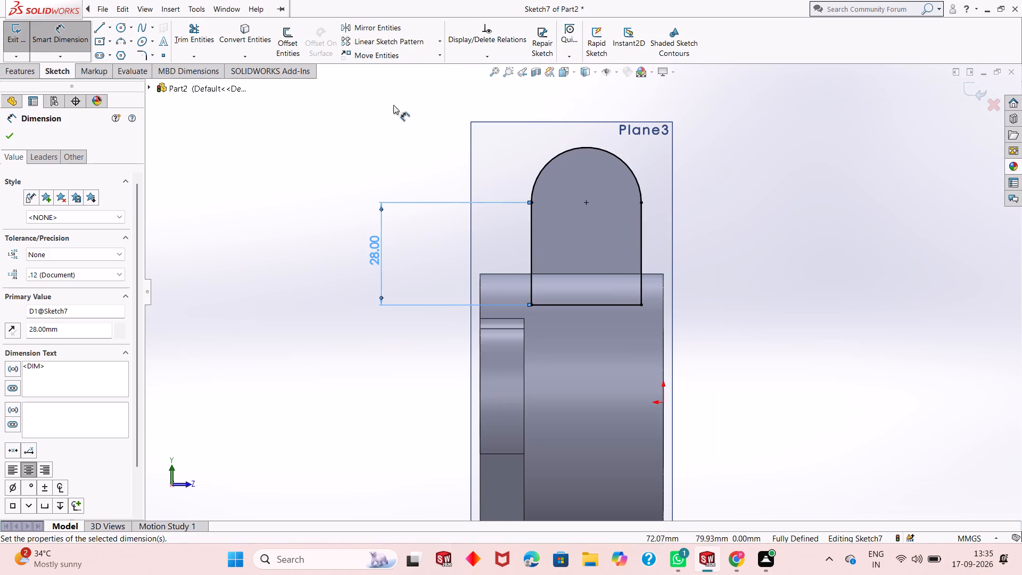
{"action": "left_click", "coordinate": [15, 135]}
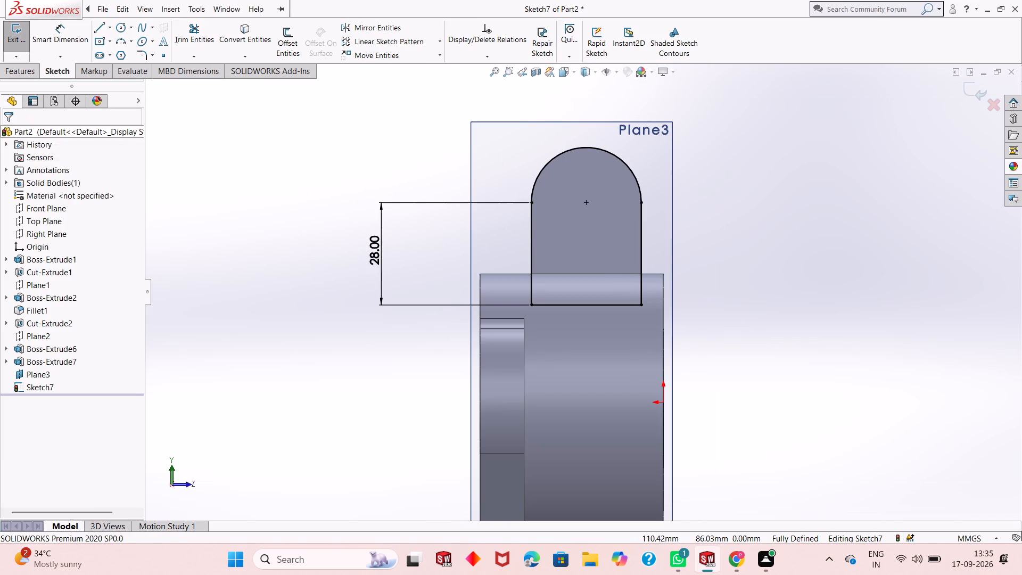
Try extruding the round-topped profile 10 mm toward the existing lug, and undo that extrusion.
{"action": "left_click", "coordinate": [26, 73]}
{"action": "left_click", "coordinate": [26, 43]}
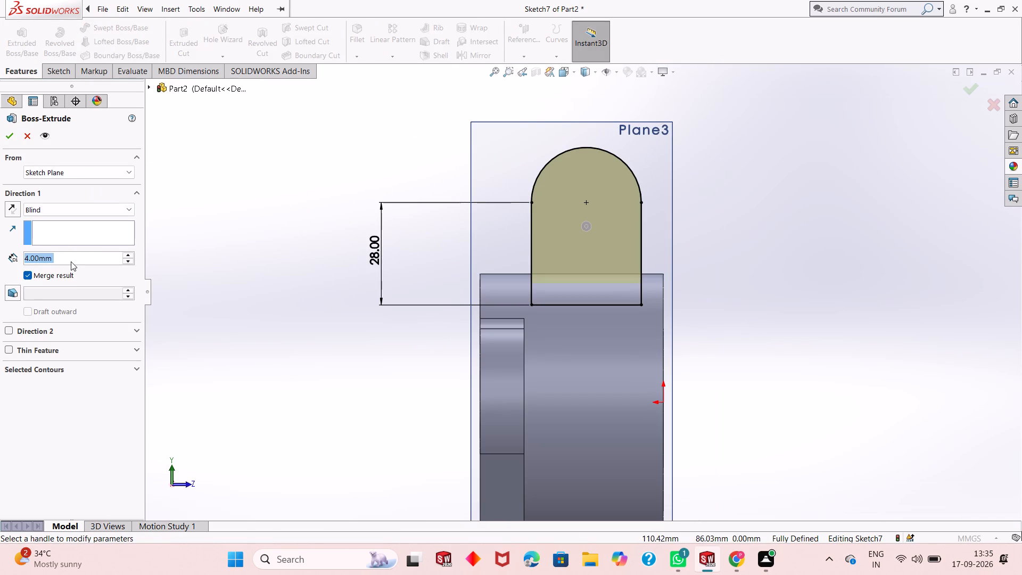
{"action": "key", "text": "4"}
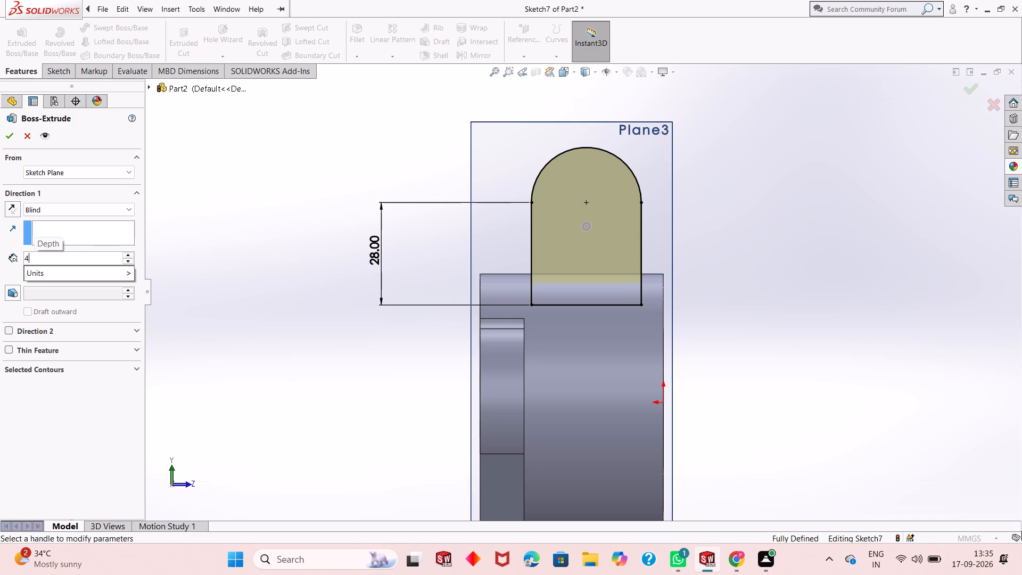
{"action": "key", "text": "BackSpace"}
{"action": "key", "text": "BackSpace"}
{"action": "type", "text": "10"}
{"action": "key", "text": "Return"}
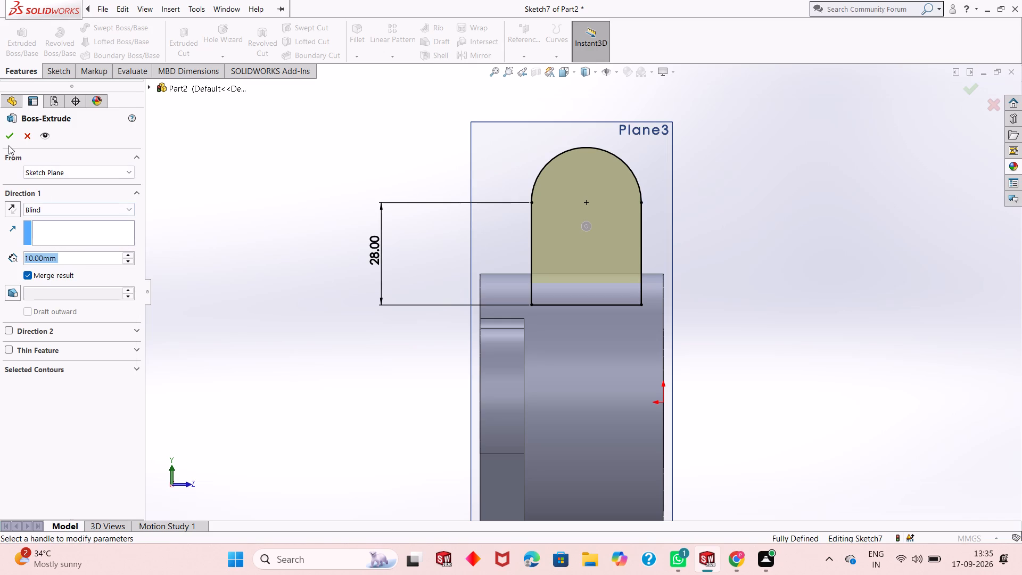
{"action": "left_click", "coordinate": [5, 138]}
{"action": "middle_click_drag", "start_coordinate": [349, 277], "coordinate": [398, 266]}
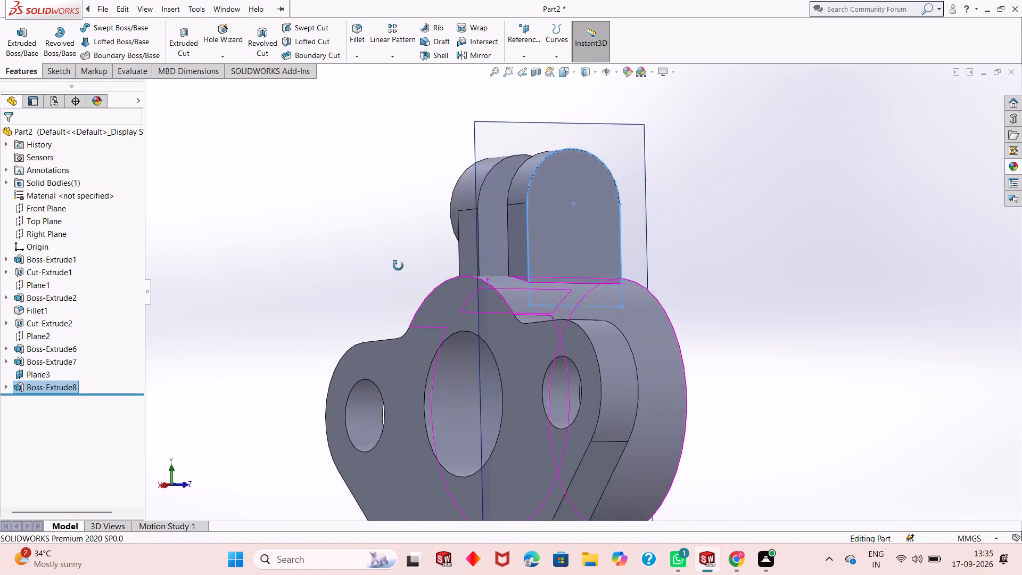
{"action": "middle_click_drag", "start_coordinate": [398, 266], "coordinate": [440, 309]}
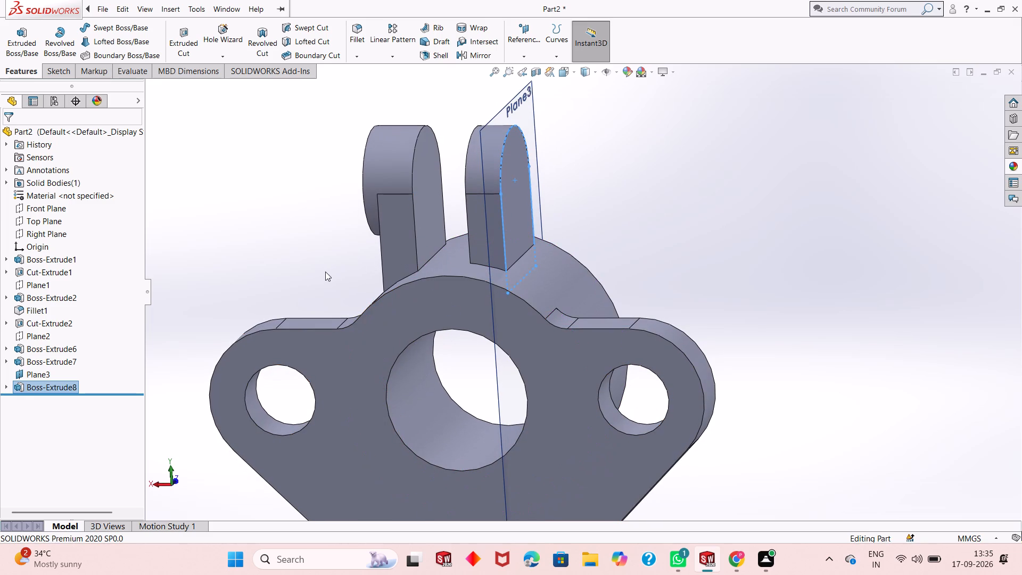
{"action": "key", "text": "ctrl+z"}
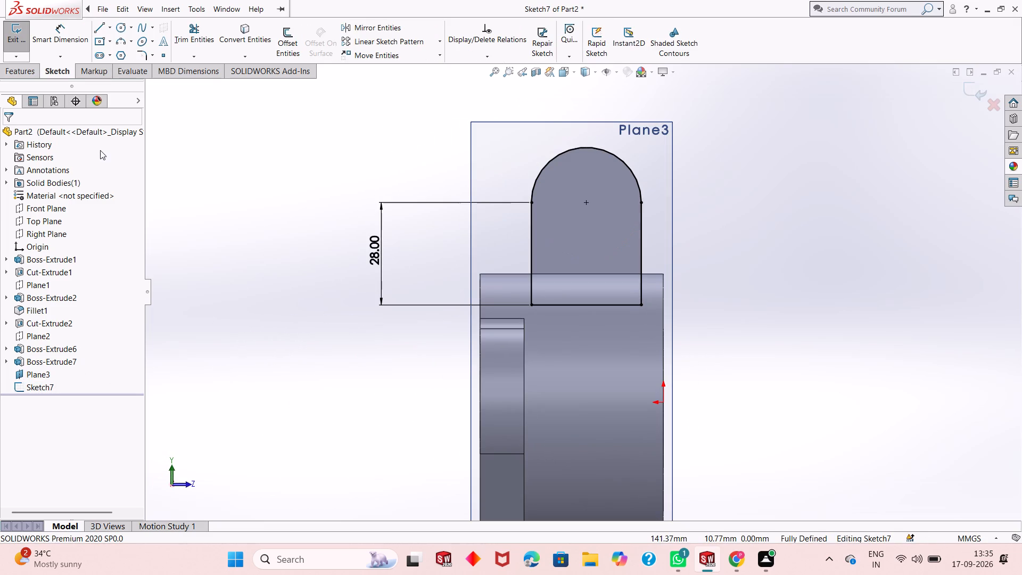
Extrude the round-topped profile 10 mm in the reversed direction, away from the existing lug.
{"action": "left_click", "coordinate": [27, 72]}
{"action": "left_click", "coordinate": [23, 56]}
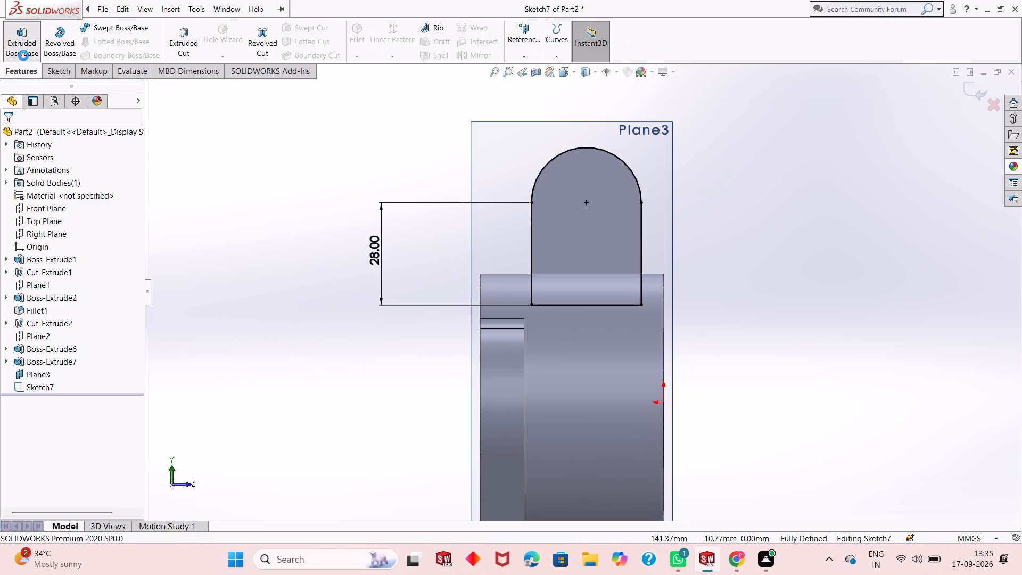
{"action": "middle_click_drag", "start_coordinate": [414, 281], "coordinate": [468, 296]}
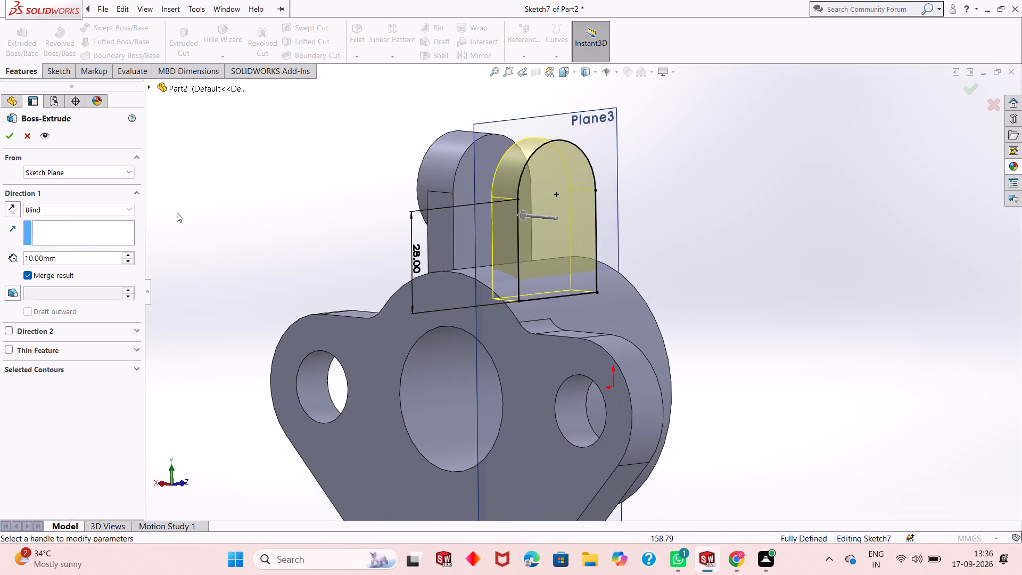
{"action": "left_click", "coordinate": [11, 206]}
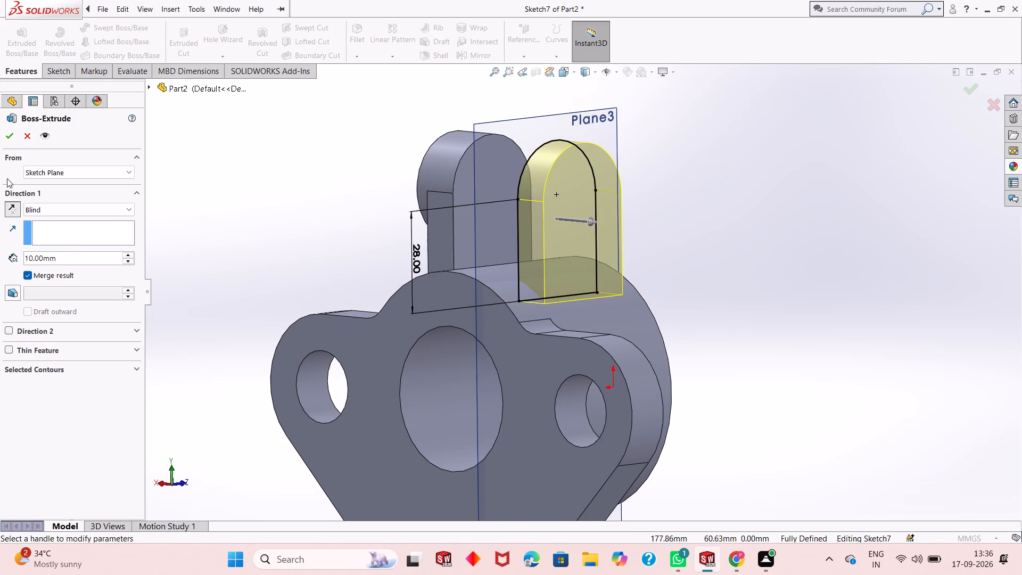
{"action": "left_click", "coordinate": [11, 131]}
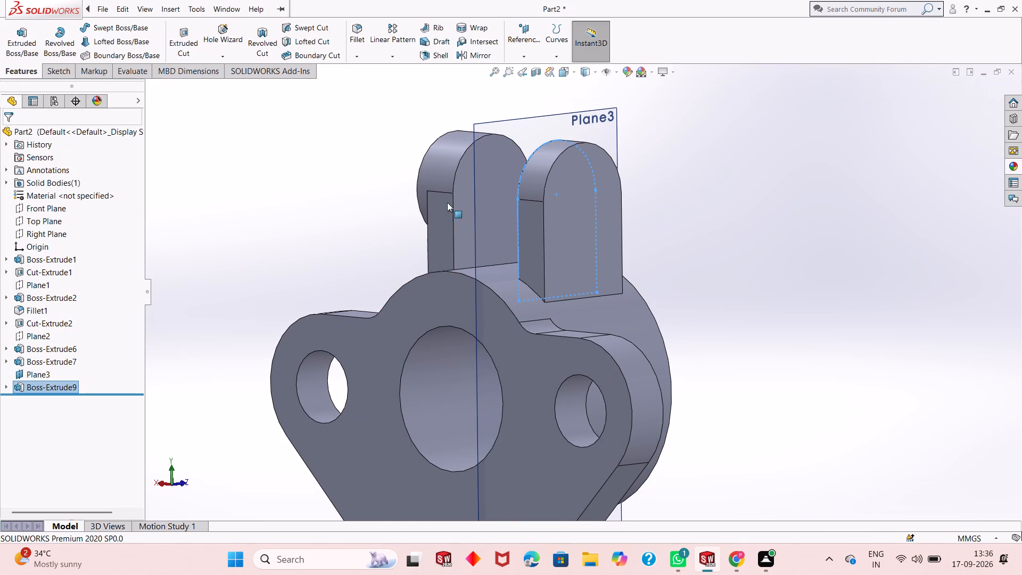
Examine the spacing and shape of the two lugs and how the new one meets the cylinder.
{"action": "left_click", "coordinate": [711, 239]}
{"action": "scroll", "coordinate": [545, 243], "scroll_direction": "down", "scroll_amount": 2}
{"action": "scroll", "coordinate": [544, 243], "scroll_direction": "up", "scroll_amount": 2}
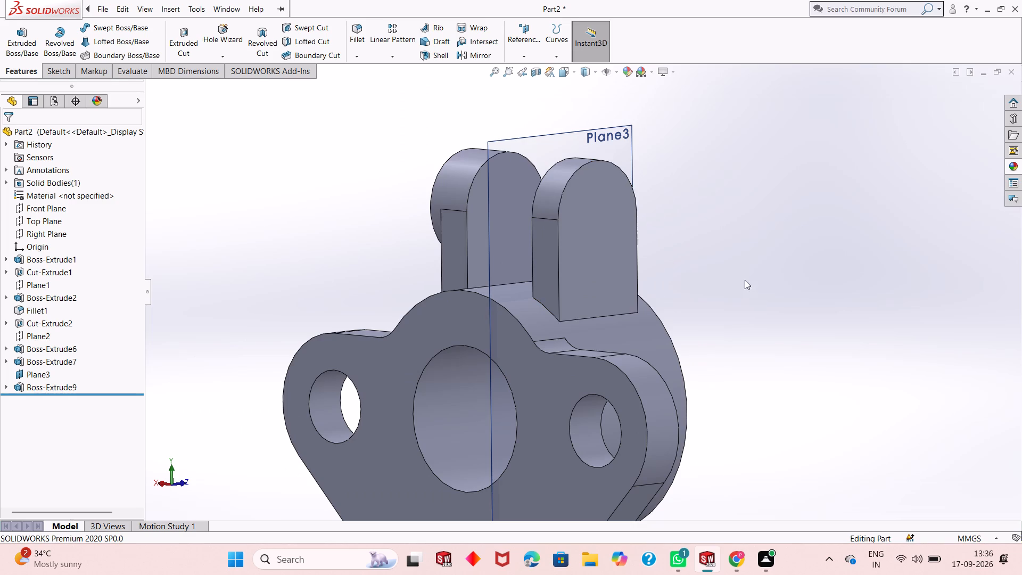
{"action": "scroll", "coordinate": [681, 277], "scroll_direction": "down", "scroll_amount": 2}
{"action": "scroll", "coordinate": [659, 279], "scroll_direction": "up", "scroll_amount": 2}
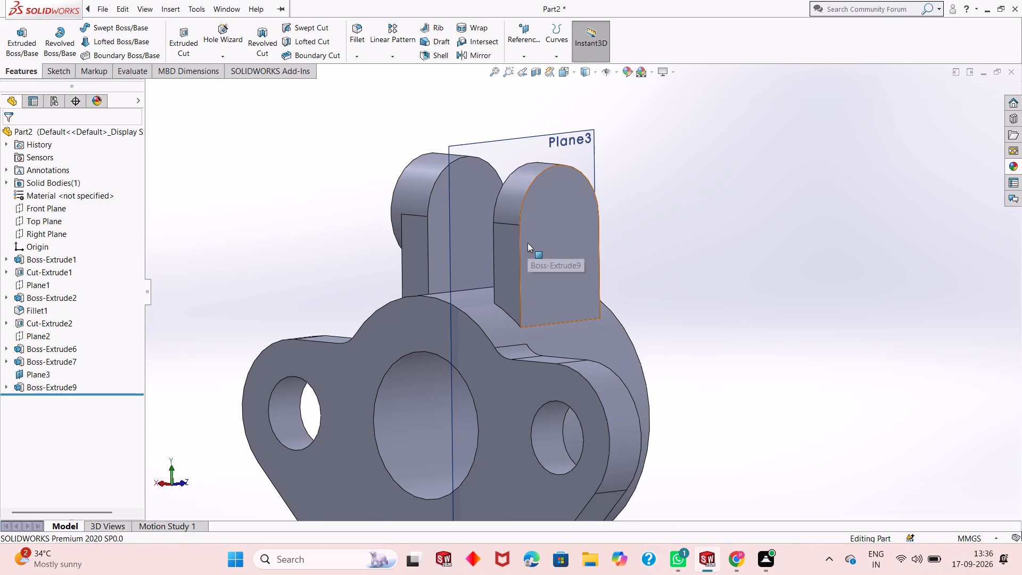
{"action": "scroll", "coordinate": [528, 243], "scroll_direction": "down", "scroll_amount": 2}
{"action": "scroll", "coordinate": [528, 242], "scroll_direction": "up", "scroll_amount": 2}
{"action": "middle_click_drag", "start_coordinate": [670, 294], "coordinate": [655, 282]}
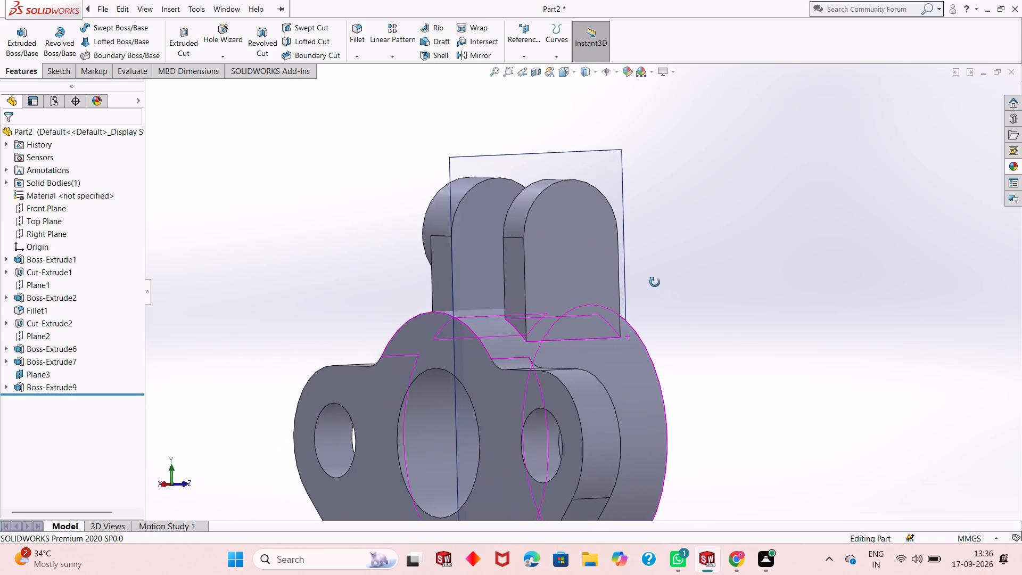
{"action": "middle_click_drag", "start_coordinate": [655, 282], "coordinate": [670, 265]}
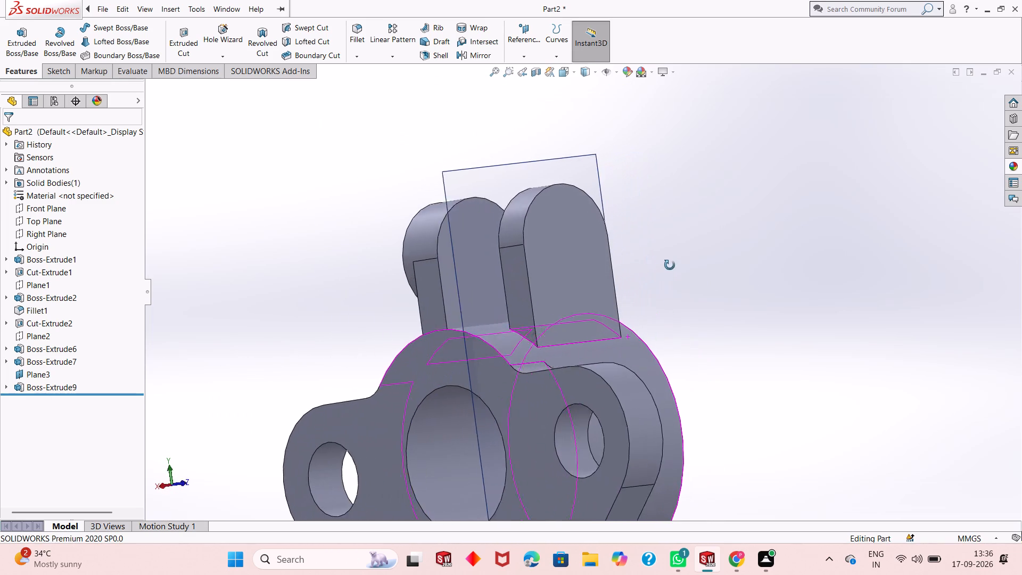
{"action": "middle_click_drag", "start_coordinate": [670, 265], "coordinate": [682, 295]}
{"action": "scroll", "coordinate": [593, 270], "scroll_direction": "down", "scroll_amount": 4}
{"action": "scroll", "coordinate": [583, 321], "scroll_direction": "down", "scroll_amount": 2}
{"action": "scroll", "coordinate": [579, 321], "scroll_direction": "up", "scroll_amount": 5}
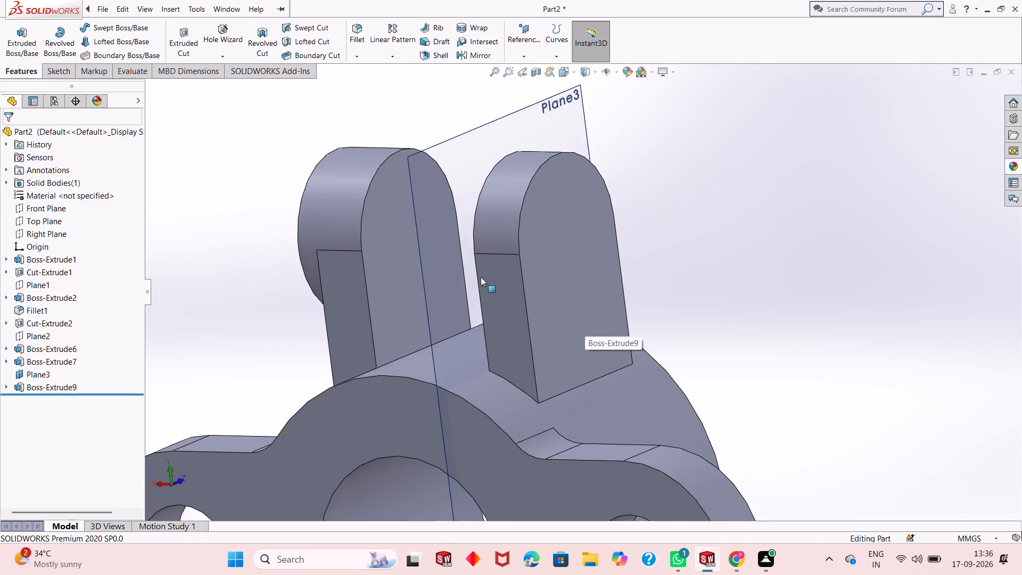
{"action": "middle_click_drag", "start_coordinate": [476, 279], "coordinate": [454, 284]}
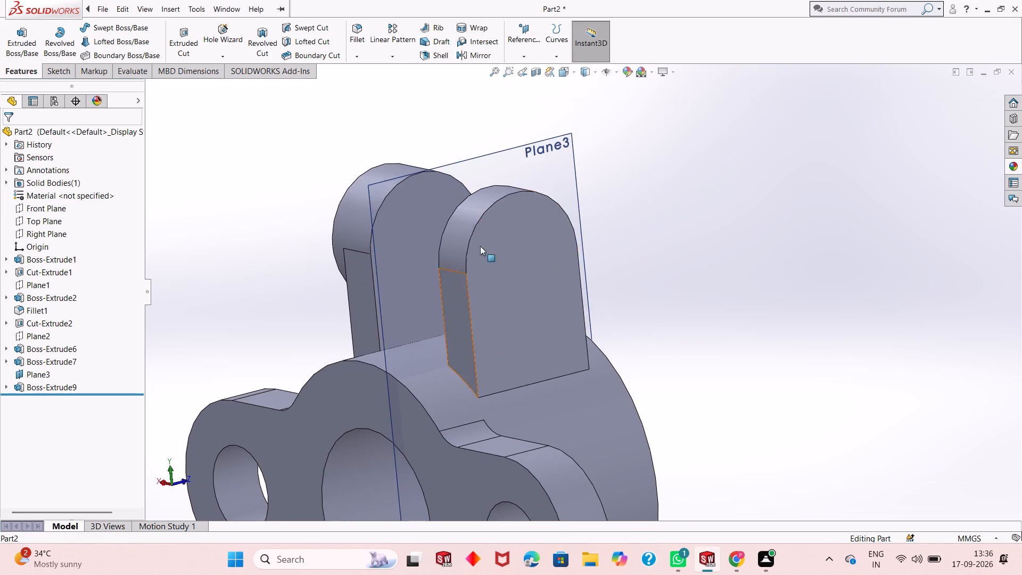
Hide the offset plane Plane3 from the model view.
{"action": "right_click", "coordinate": [554, 166]}
{"action": "left_click", "coordinate": [597, 154]}
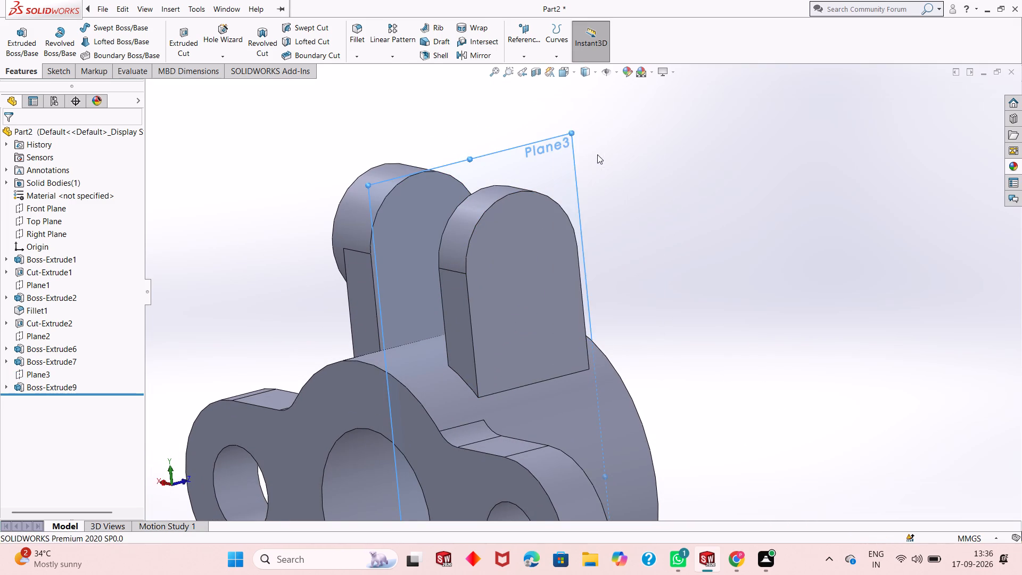
Open a sketch on the outer face of the second round-topped lug, viewed square-on.
{"action": "scroll", "coordinate": [490, 276], "scroll_direction": "up", "scroll_amount": 4}
{"action": "middle_click_drag", "start_coordinate": [513, 325], "coordinate": [516, 264]}
{"action": "scroll", "coordinate": [519, 318], "scroll_direction": "down", "scroll_amount": 9}
{"action": "scroll", "coordinate": [521, 323], "scroll_direction": "up", "scroll_amount": 2}
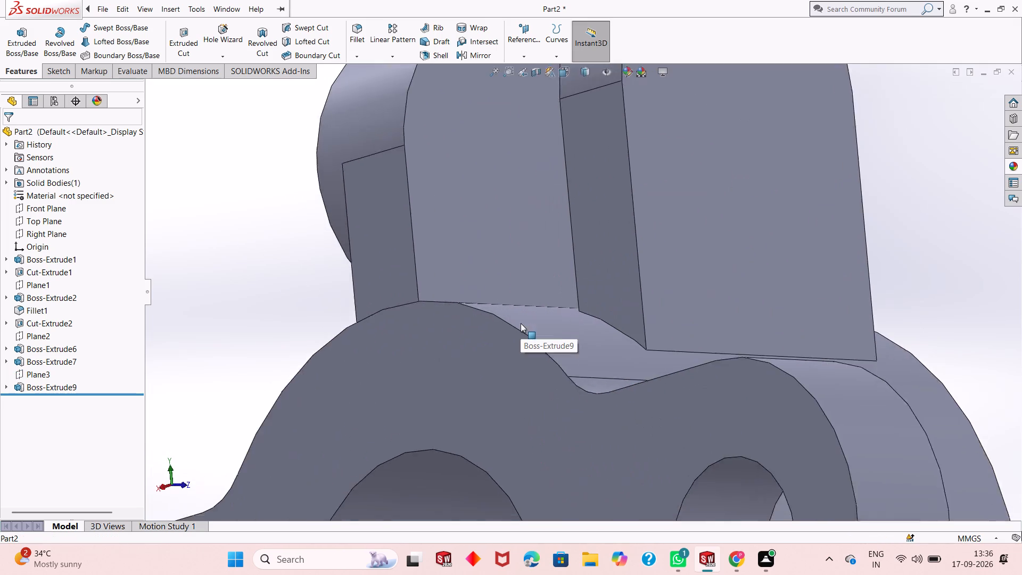
{"action": "scroll", "coordinate": [521, 323], "scroll_direction": "up", "scroll_amount": 2}
{"action": "middle_click_drag", "start_coordinate": [619, 259], "coordinate": [594, 313]}
{"action": "scroll", "coordinate": [607, 275], "scroll_direction": "up", "scroll_amount": 3}
{"action": "scroll", "coordinate": [687, 226], "scroll_direction": "down", "scroll_amount": 2}
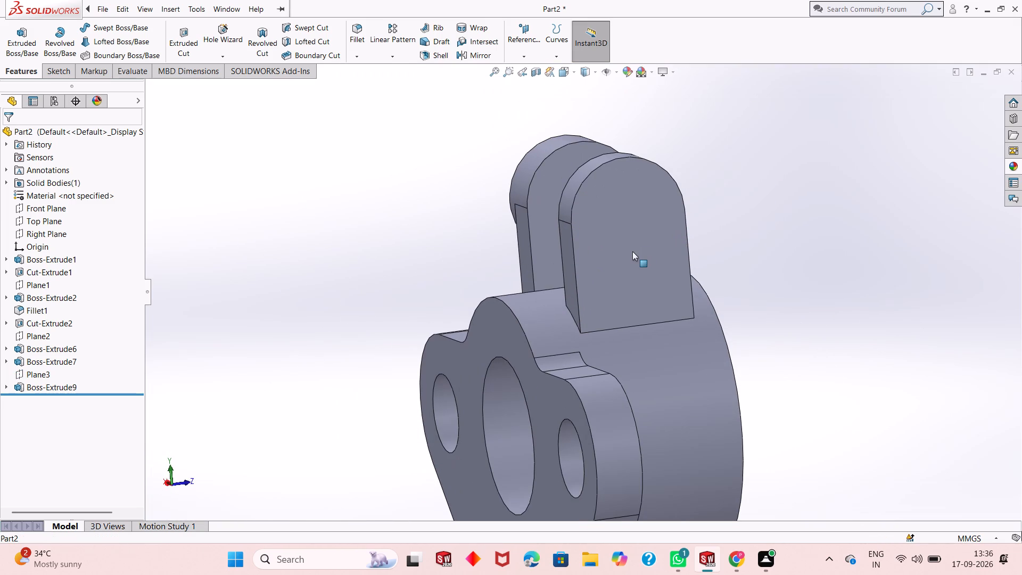
{"action": "left_click", "coordinate": [621, 208]}
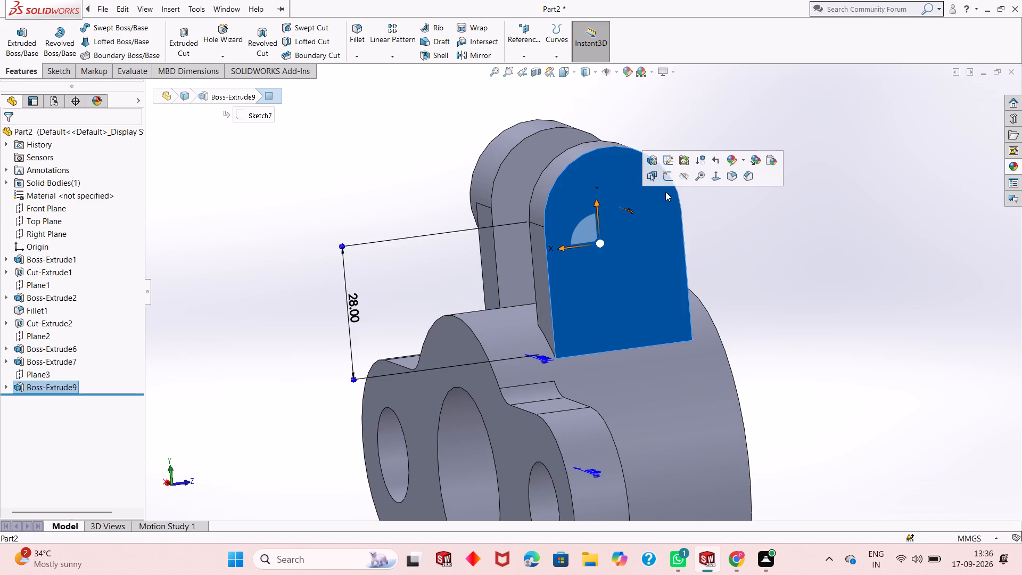
{"action": "left_click", "coordinate": [671, 175]}
{"action": "key", "text": "ctrl+8"}
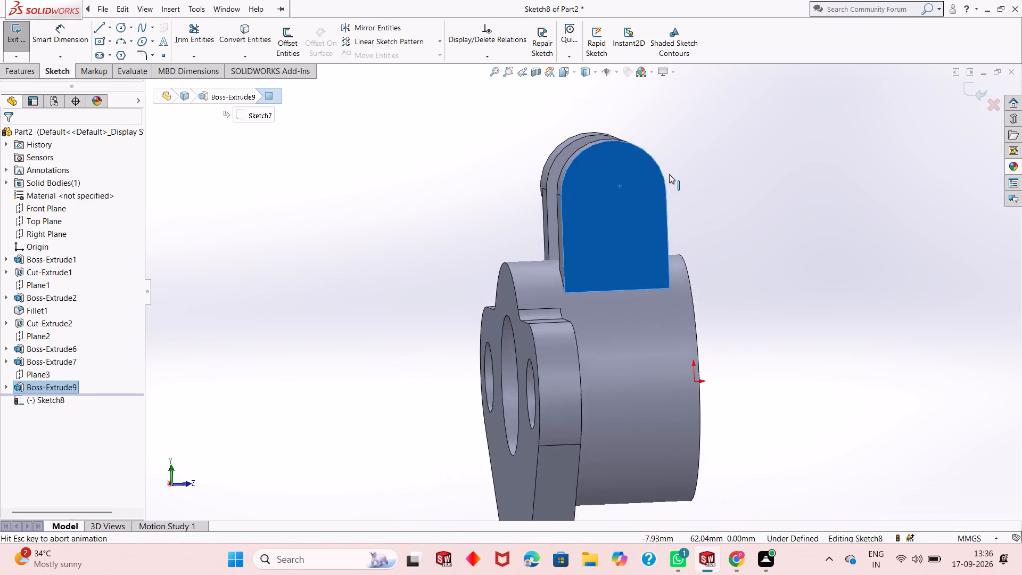
{"action": "key", "text": "Escape"}
{"action": "scroll", "coordinate": [605, 138], "scroll_direction": "down", "scroll_amount": 4}
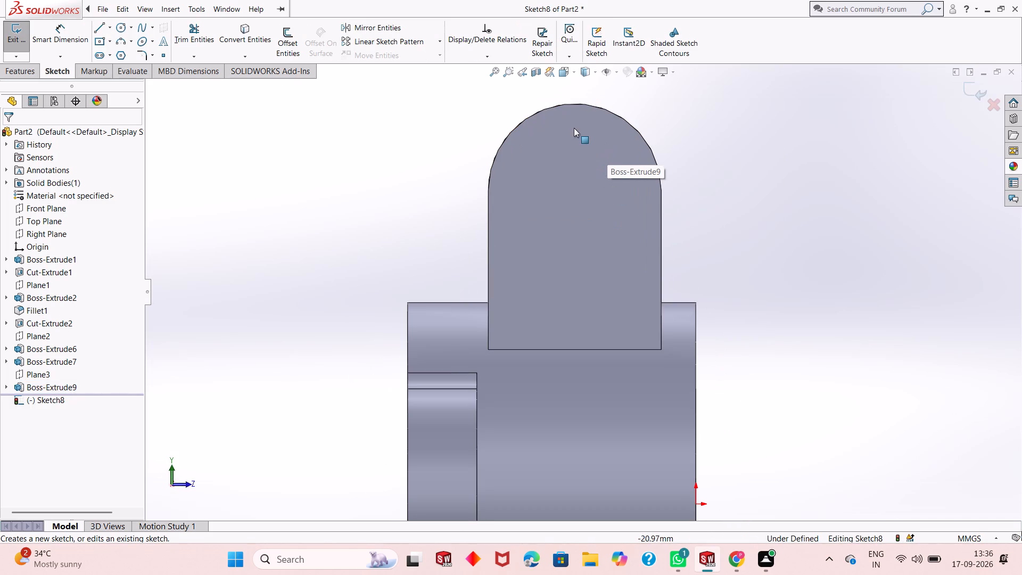
Sketch a circle concentric with the lug's rounded top, reaching its edge, and dimension its diameter as 30 mm.
{"action": "left_click", "coordinate": [118, 32]}
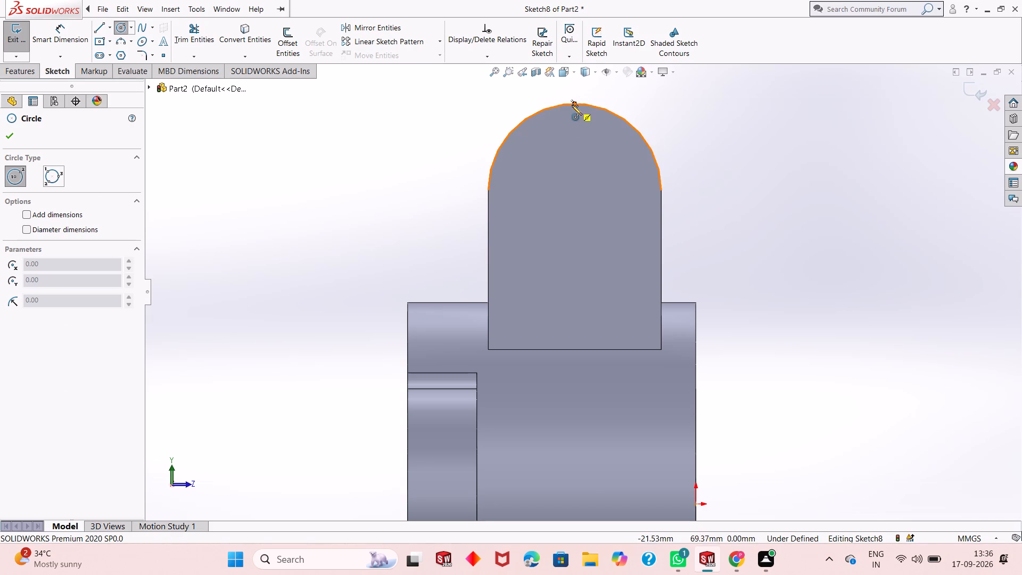
{"action": "left_click", "coordinate": [574, 189]}
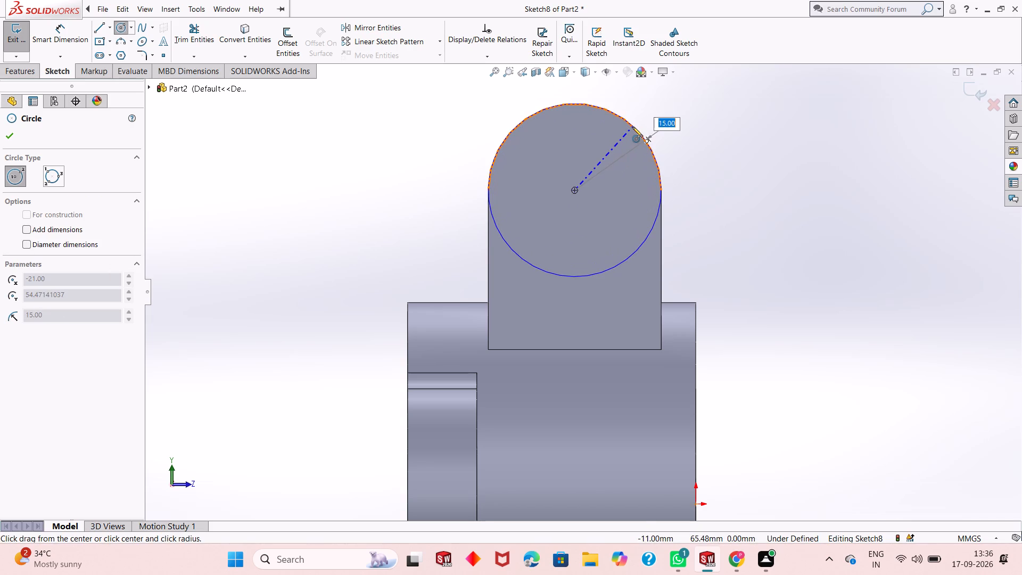
{"action": "left_click", "coordinate": [632, 127]}
{"action": "right_click", "coordinate": [736, 131]}
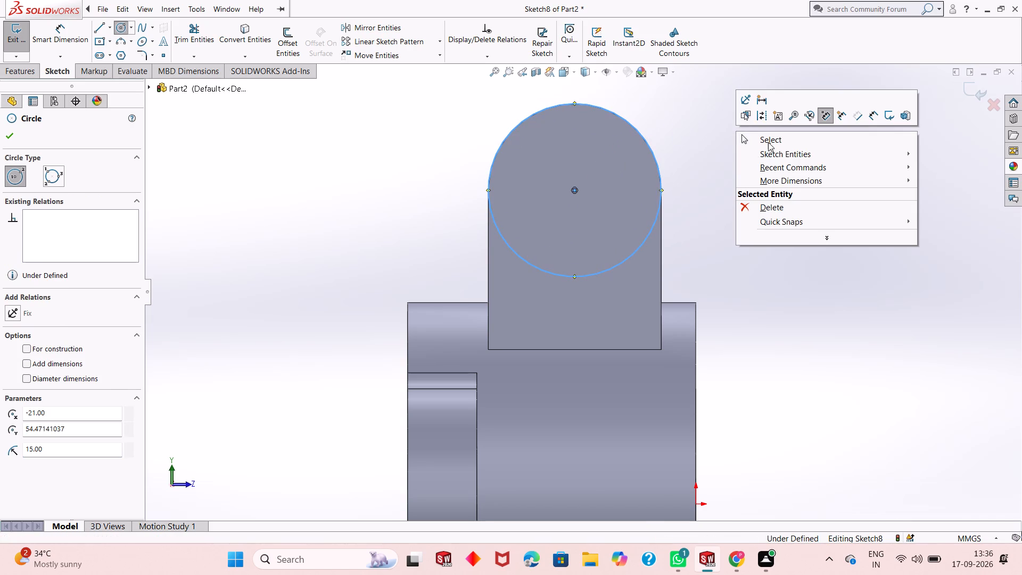
{"action": "left_click", "coordinate": [768, 142]}
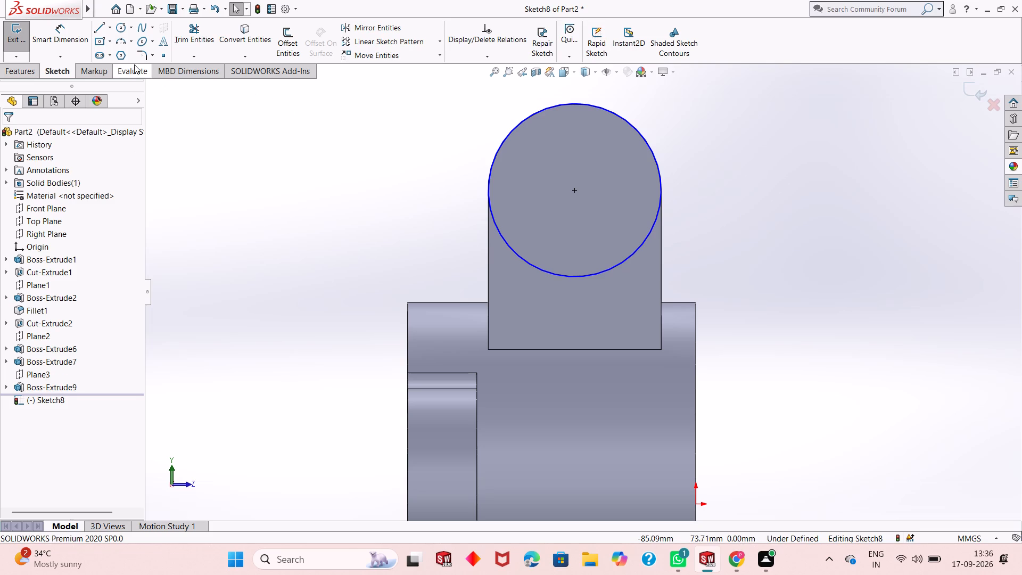
{"action": "left_click", "coordinate": [75, 42]}
{"action": "left_click", "coordinate": [505, 244]}
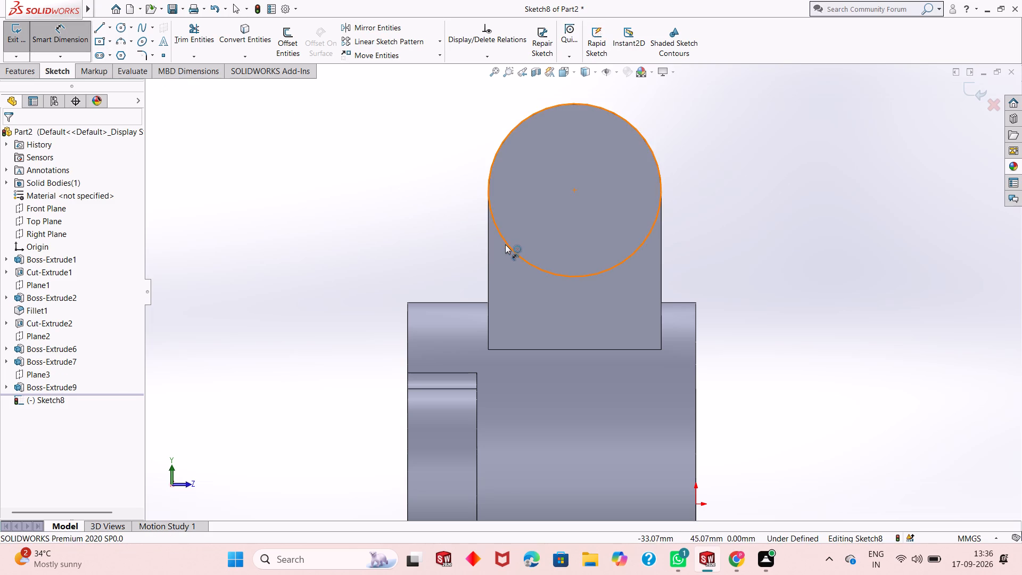
{"action": "left_click", "coordinate": [280, 344]}
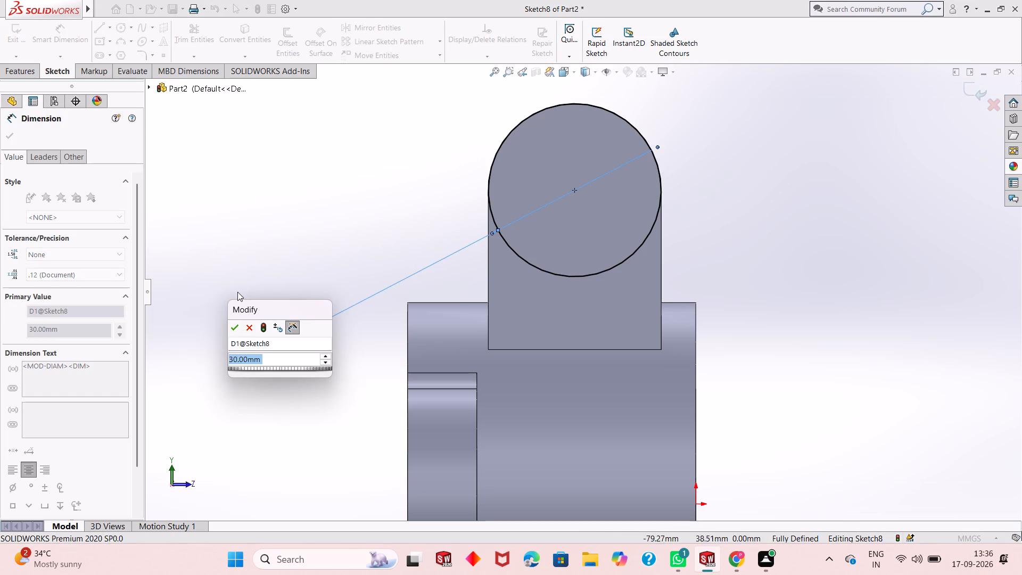
{"action": "left_click", "coordinate": [235, 327]}
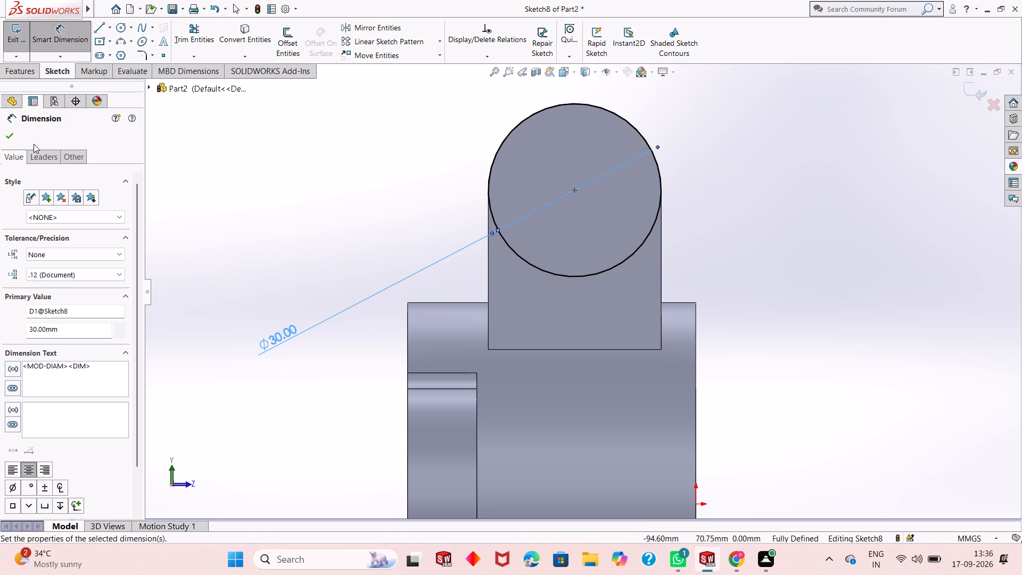
{"action": "left_click", "coordinate": [13, 139]}
Extrude the 30 mm circle 4 mm outward from the second lug's face as a merged round boss.
{"action": "left_click", "coordinate": [23, 76]}
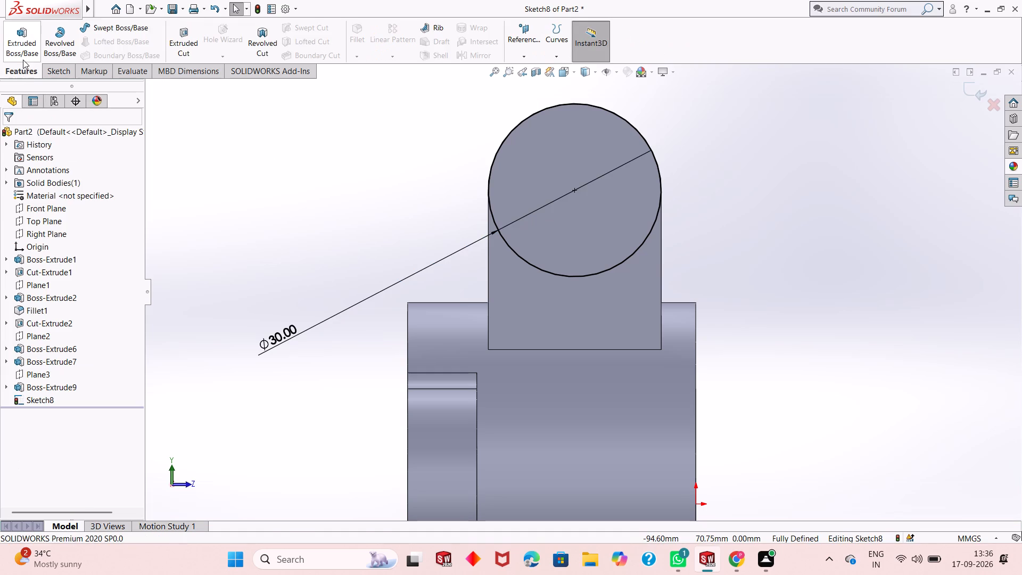
{"action": "left_click", "coordinate": [23, 60]}
{"action": "middle_click_drag", "start_coordinate": [402, 233], "coordinate": [410, 232]}
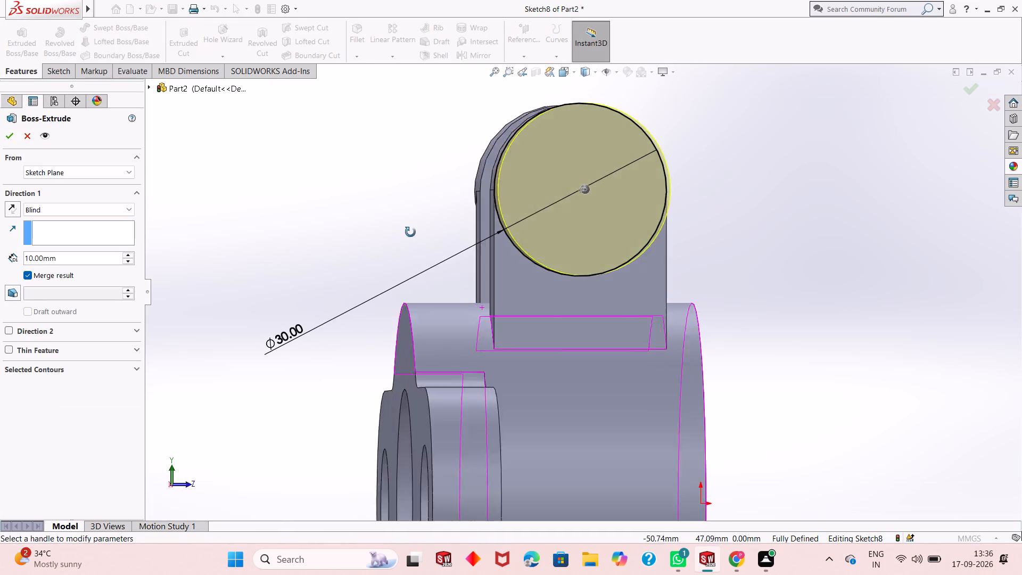
{"action": "middle_click_drag", "start_coordinate": [410, 232], "coordinate": [440, 234]}
{"action": "double_click", "coordinate": [70, 255]}
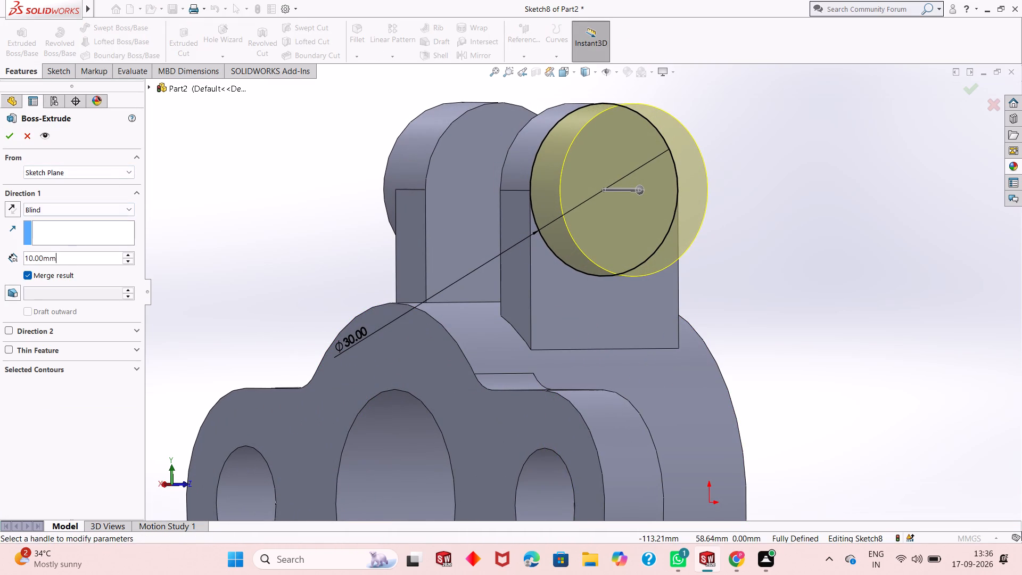
{"action": "key", "text": "4"}
{"action": "key", "text": "Return"}
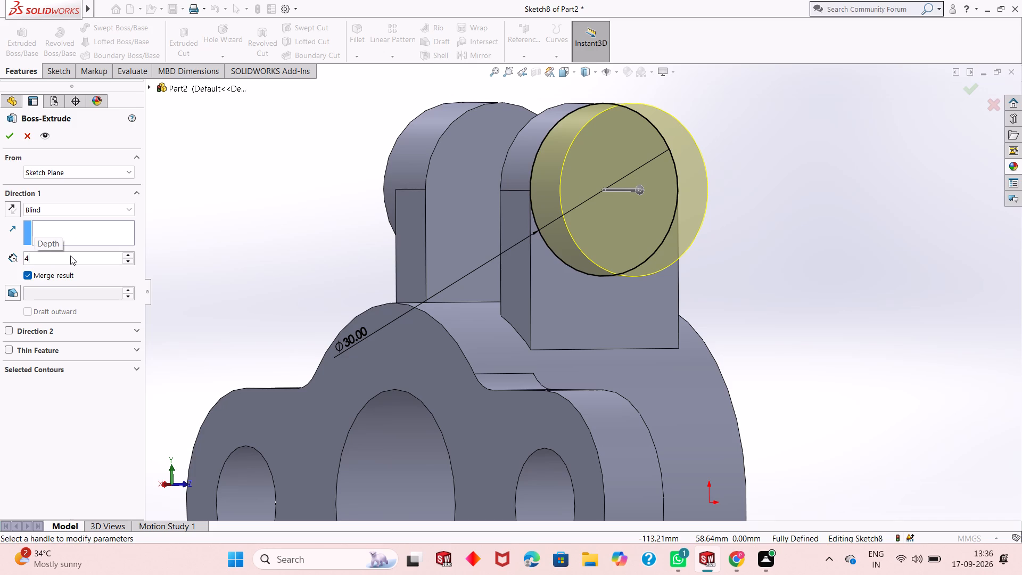
{"action": "left_click", "coordinate": [10, 137]}
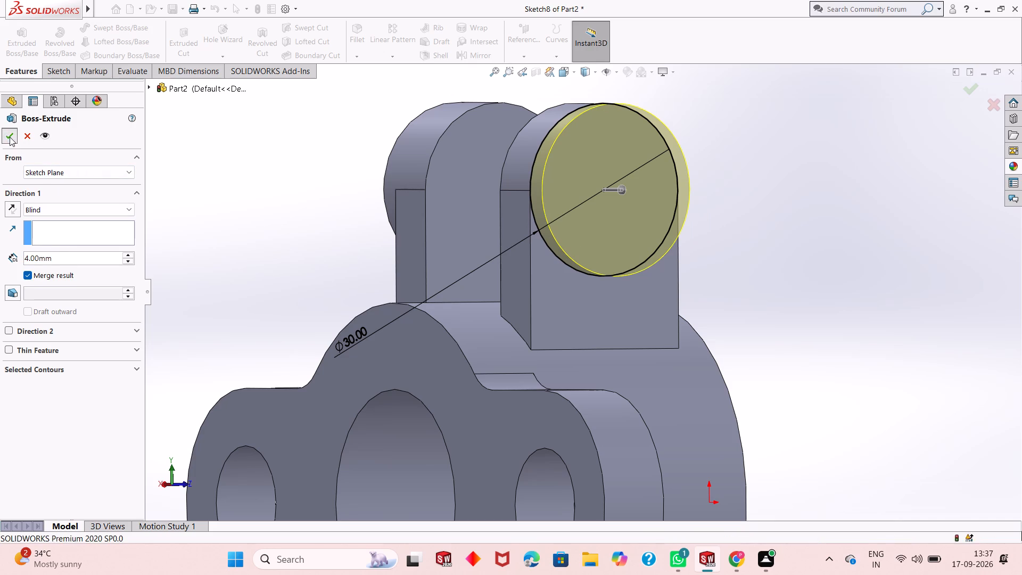
{"action": "left_click", "coordinate": [732, 207]}
Examine the round bosses on both lugs and the overall part from the front and back.
{"action": "scroll", "coordinate": [575, 243], "scroll_direction": "up", "scroll_amount": 2}
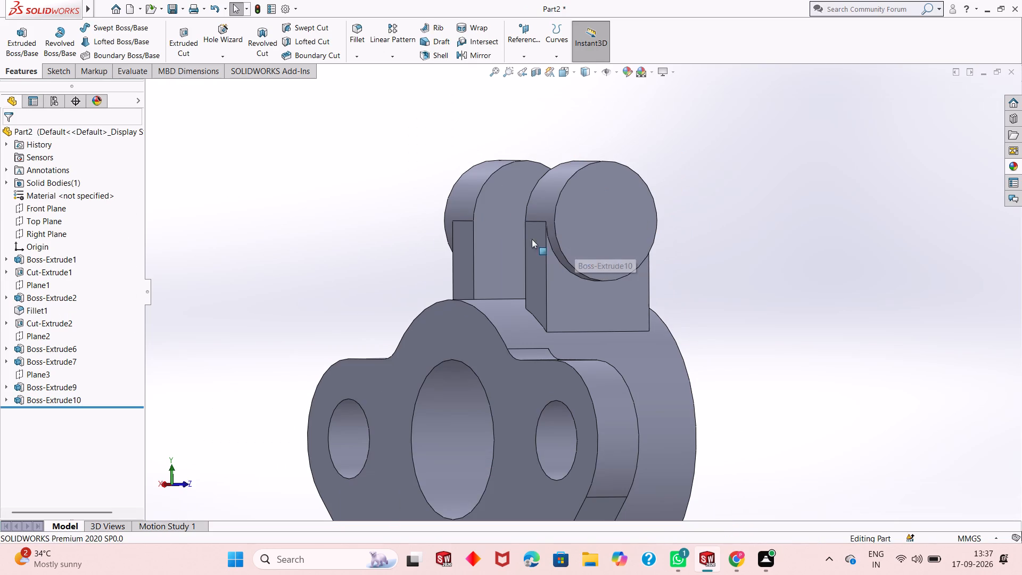
{"action": "middle_click_drag", "start_coordinate": [582, 255], "coordinate": [416, 260]}
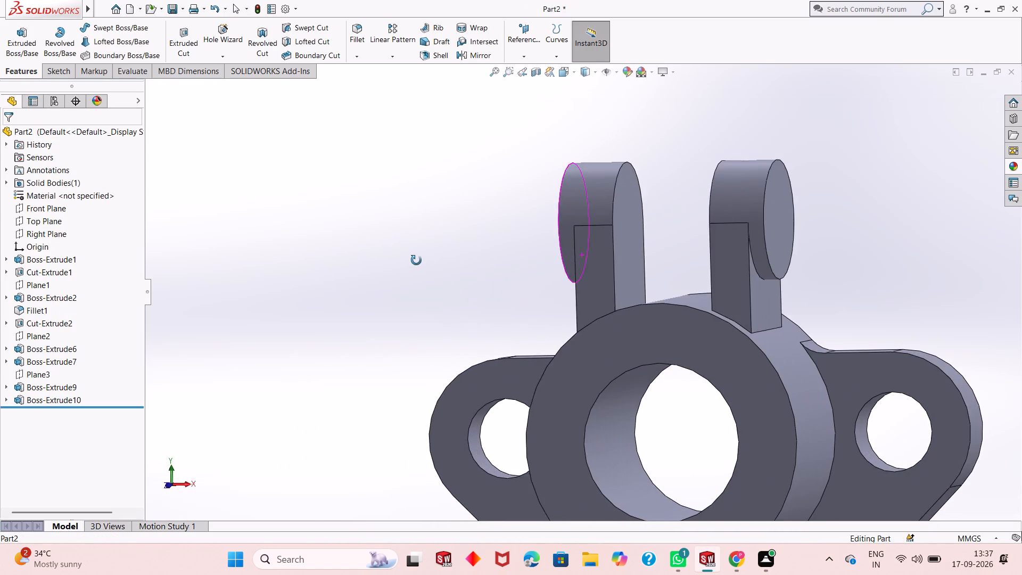
{"action": "middle_click_drag", "start_coordinate": [416, 260], "coordinate": [647, 264]}
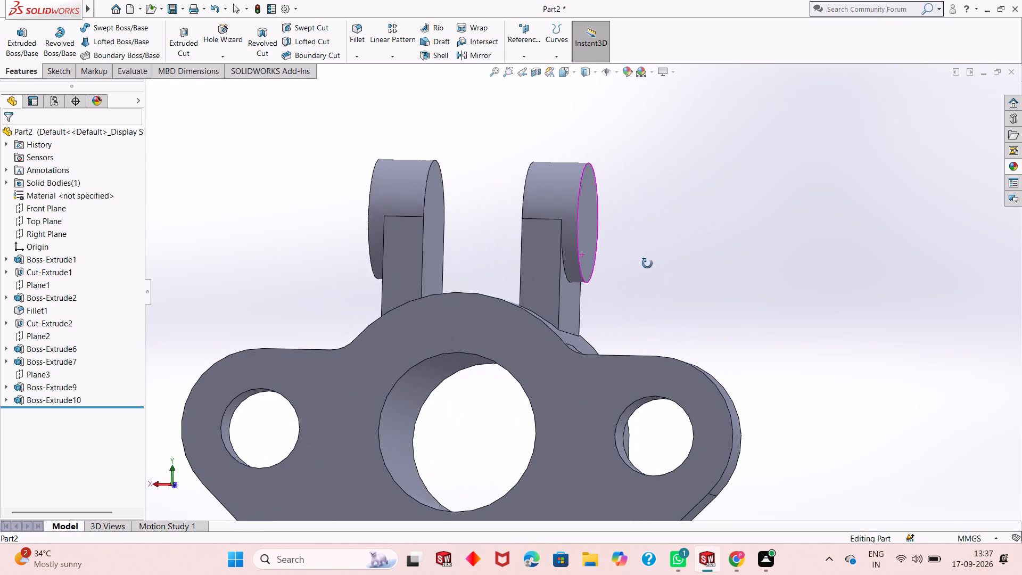
{"action": "middle_click_drag", "start_coordinate": [647, 264], "coordinate": [711, 265]}
{"action": "scroll", "coordinate": [537, 278], "scroll_direction": "up", "scroll_amount": 6}
{"action": "middle_click_drag", "start_coordinate": [487, 310], "coordinate": [579, 305]}
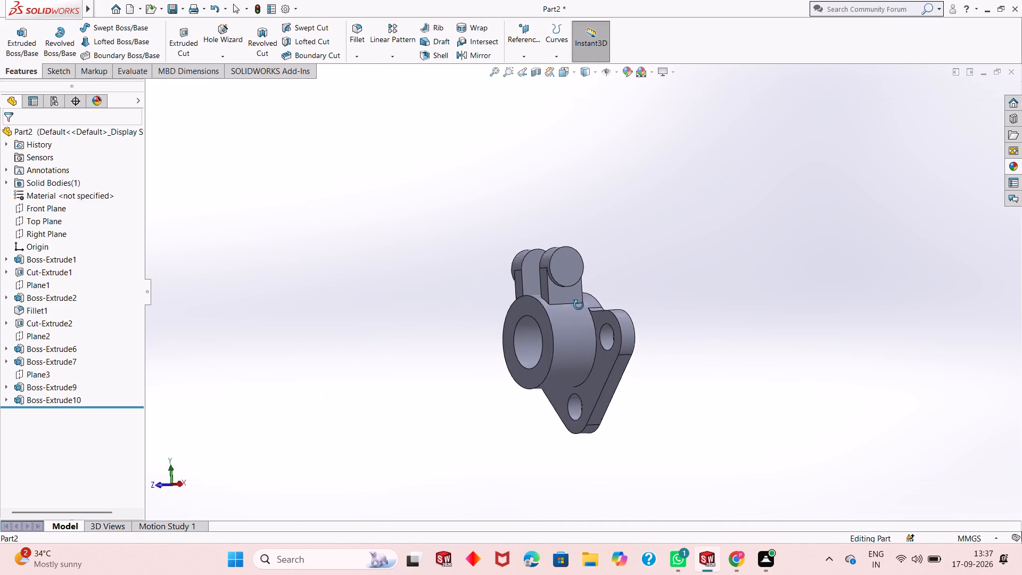
{"action": "middle_click_drag", "start_coordinate": [579, 305], "coordinate": [624, 303]}
{"action": "scroll", "coordinate": [604, 330], "scroll_direction": "down", "scroll_amount": 4}
{"action": "middle_click_drag", "start_coordinate": [508, 329], "coordinate": [522, 354]}
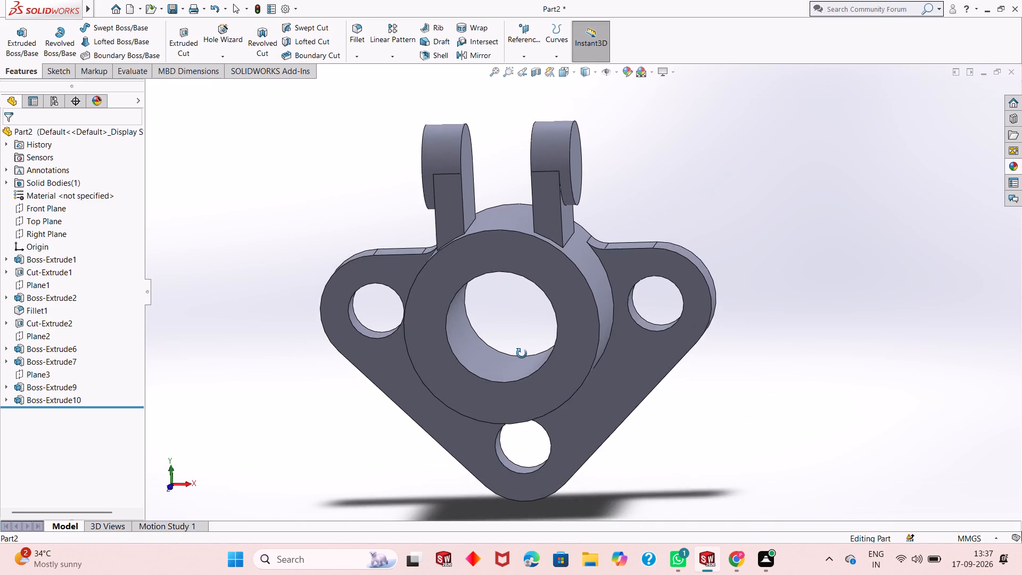
{"action": "middle_click_drag", "start_coordinate": [522, 354], "coordinate": [491, 331]}
Open a sketch on the outer face of the first lug's round boss, viewed square-on.
{"action": "left_click", "coordinate": [565, 154]}
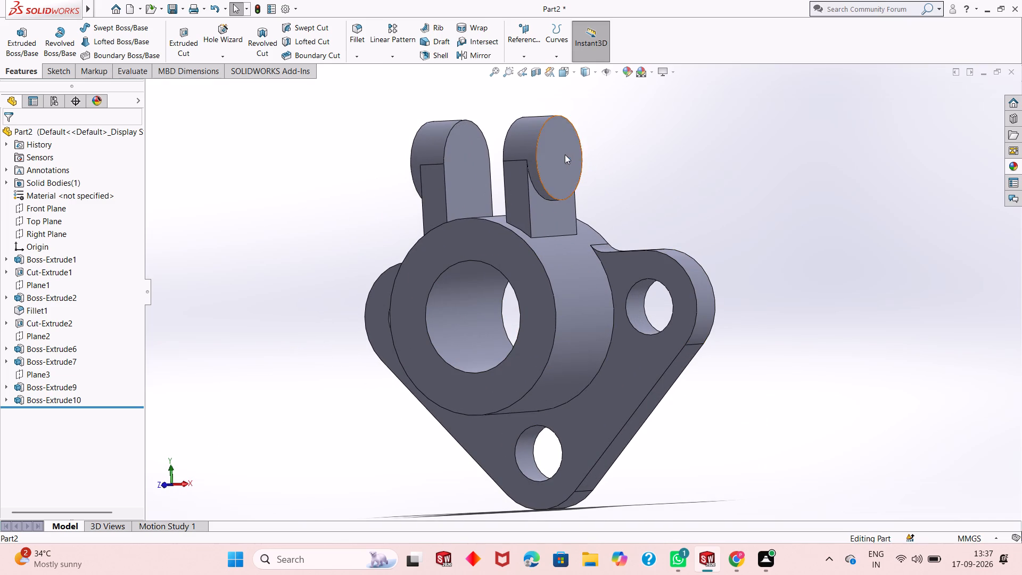
{"action": "left_click", "coordinate": [613, 128]}
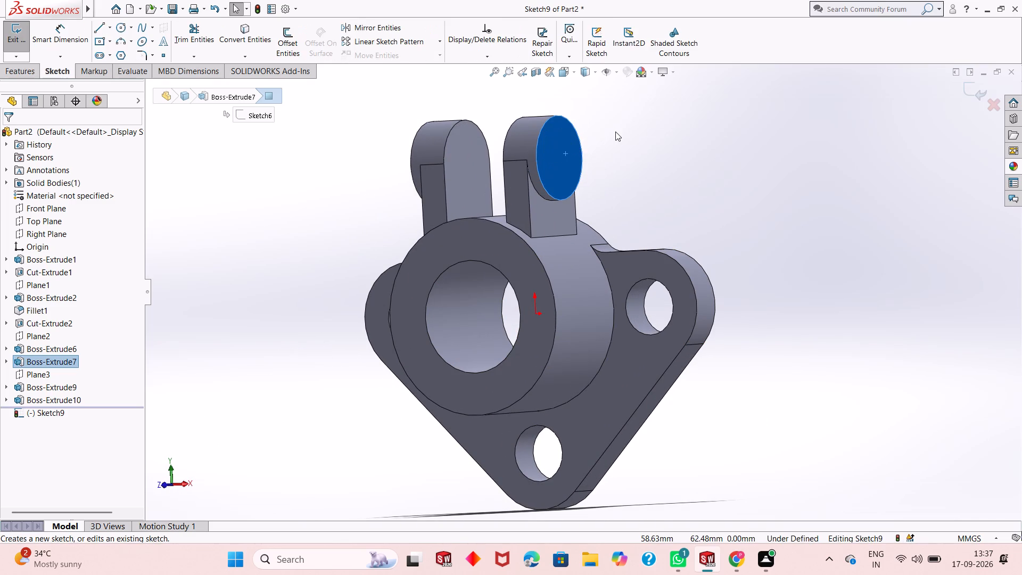
{"action": "key", "text": "ctrl+8"}
{"action": "key", "text": "Escape"}
{"action": "scroll", "coordinate": [597, 131], "scroll_direction": "down", "scroll_amount": 3}
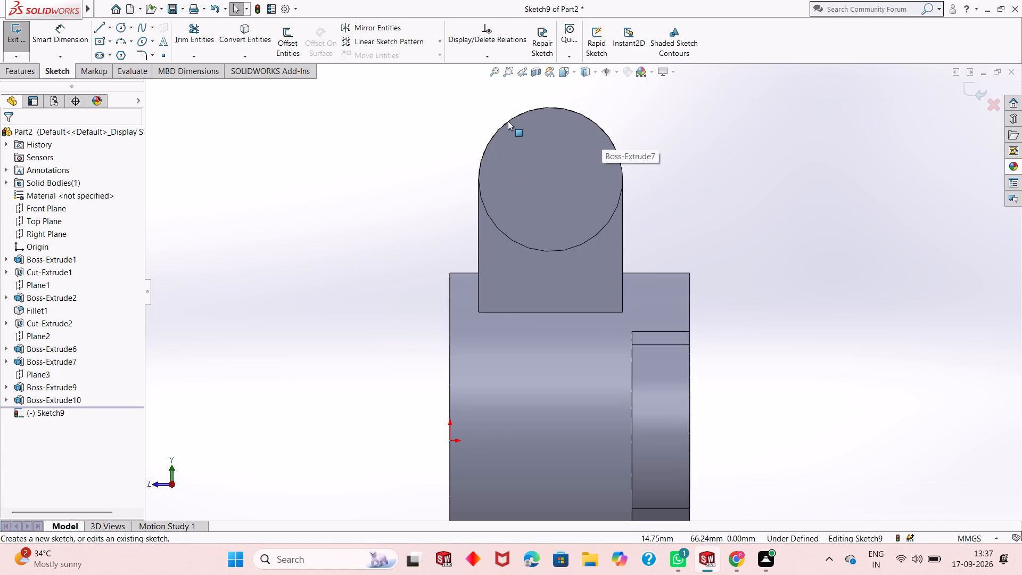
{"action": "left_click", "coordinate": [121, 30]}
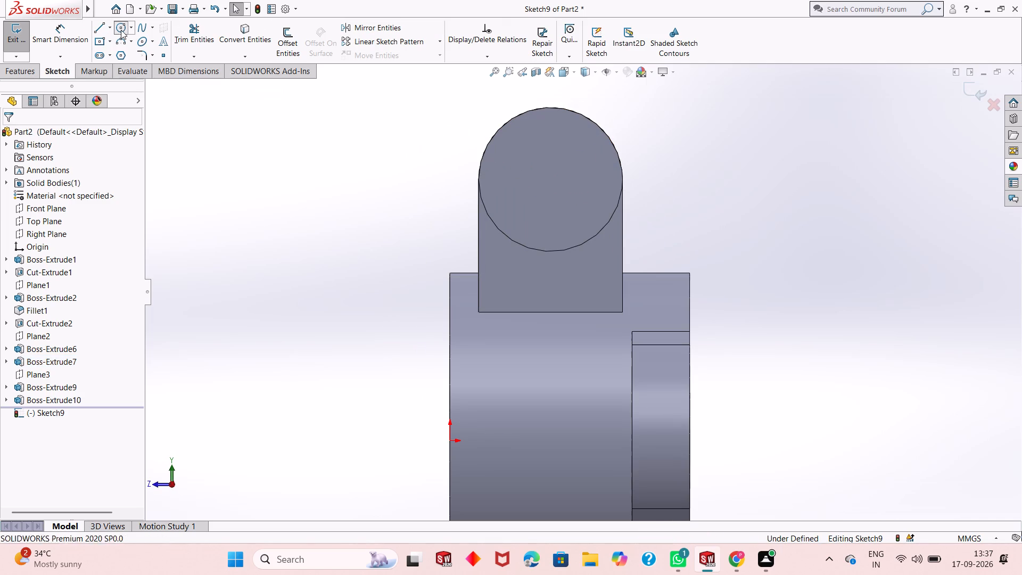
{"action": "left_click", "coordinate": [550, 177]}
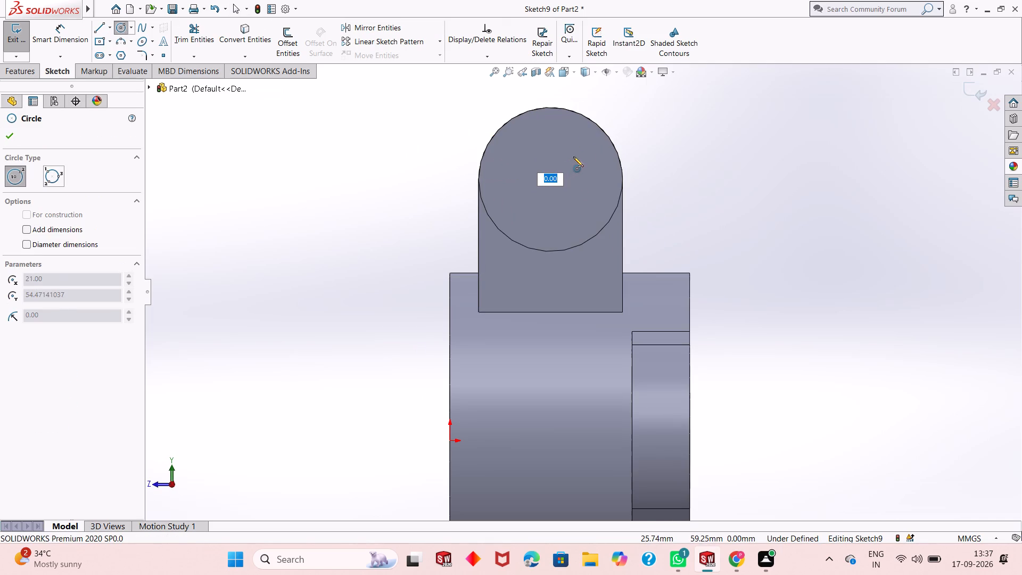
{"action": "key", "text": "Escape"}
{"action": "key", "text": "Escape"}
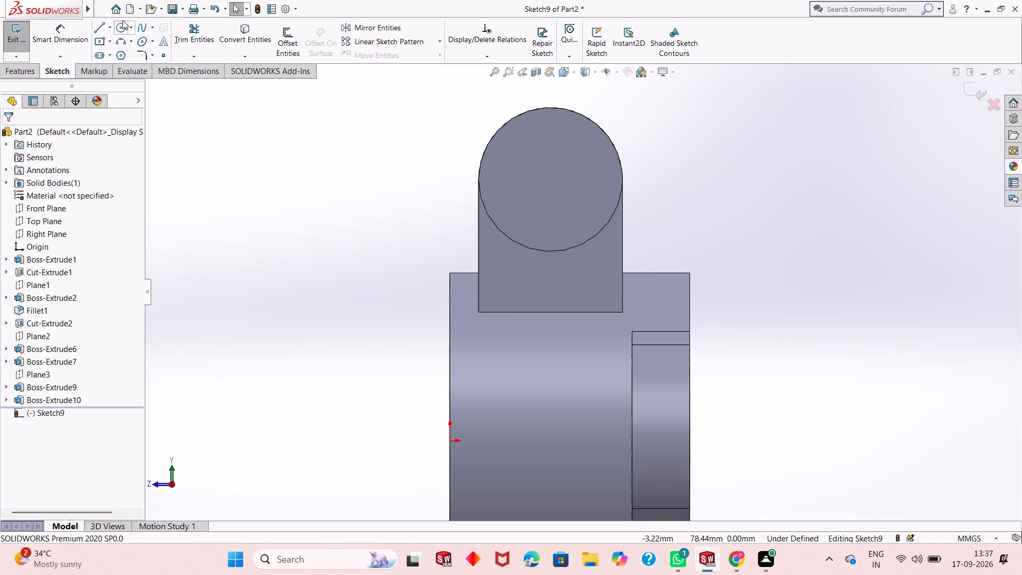
Sketch a circle concentric with the first lug's round boss and dimension its diameter as 15 mm.
{"action": "left_click", "coordinate": [122, 27]}
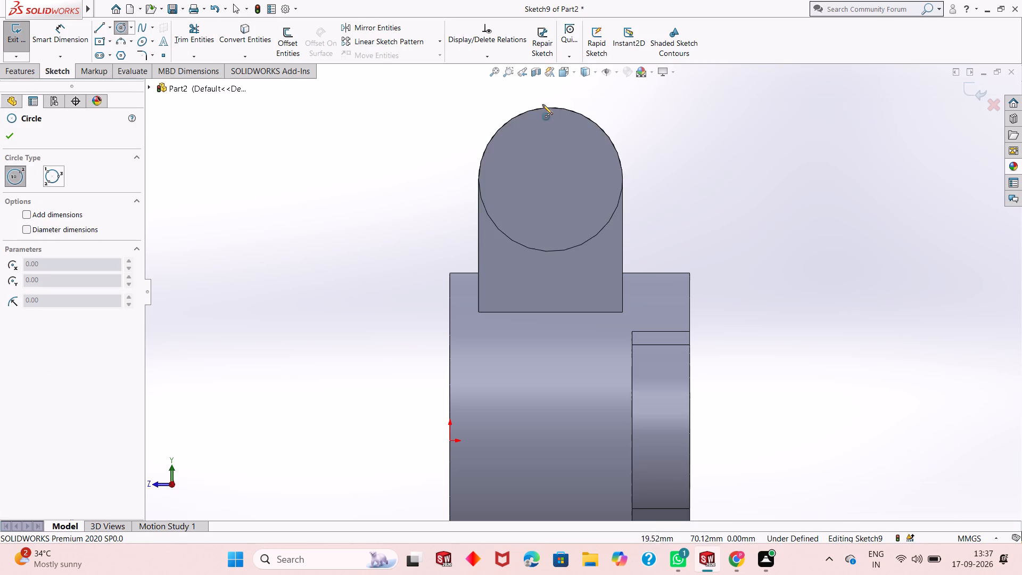
{"action": "left_click", "coordinate": [551, 179]}
{"action": "left_click", "coordinate": [568, 156]}
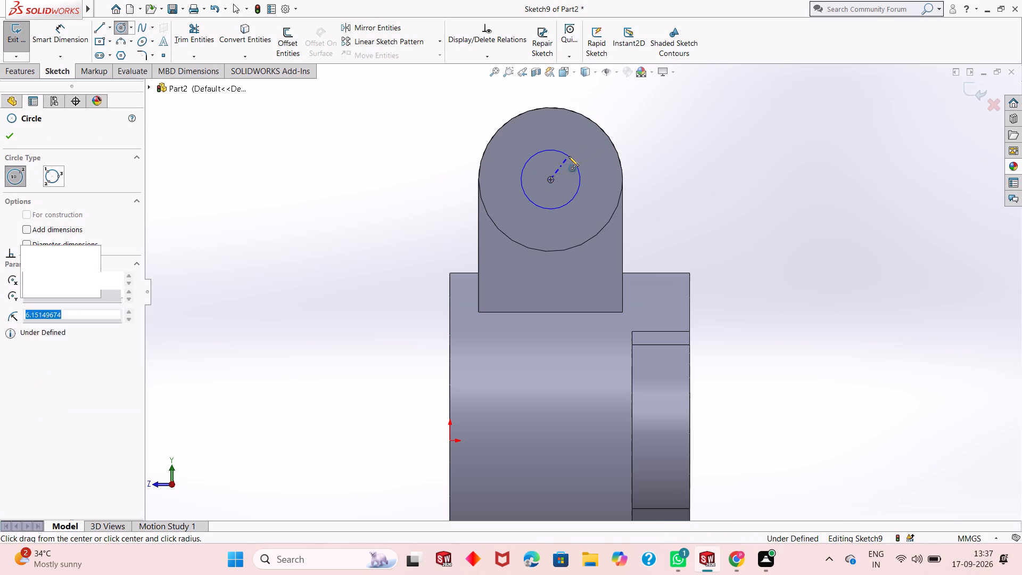
{"action": "right_click", "coordinate": [568, 156]}
{"action": "left_click", "coordinate": [595, 165]}
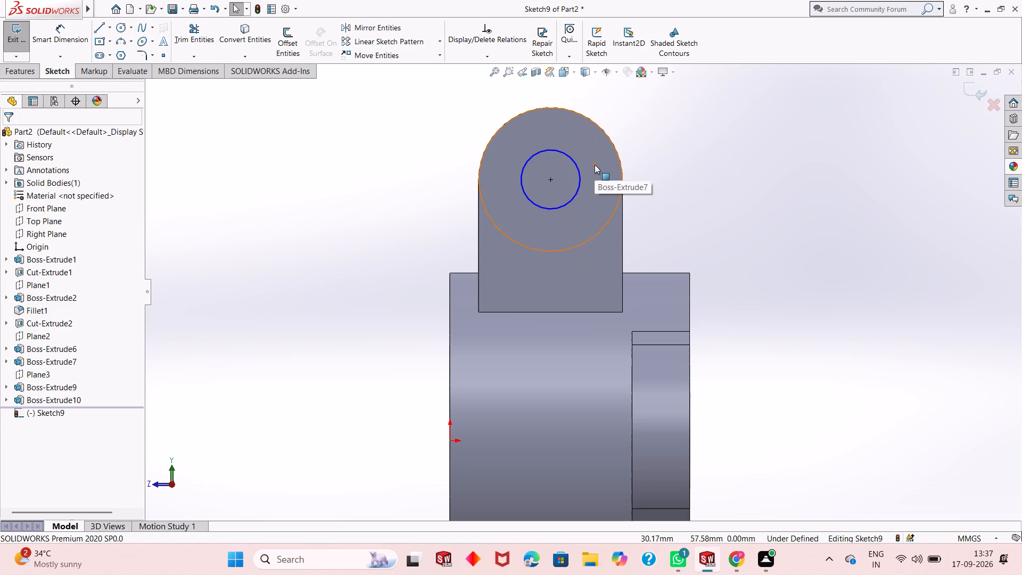
{"action": "left_click", "coordinate": [62, 46]}
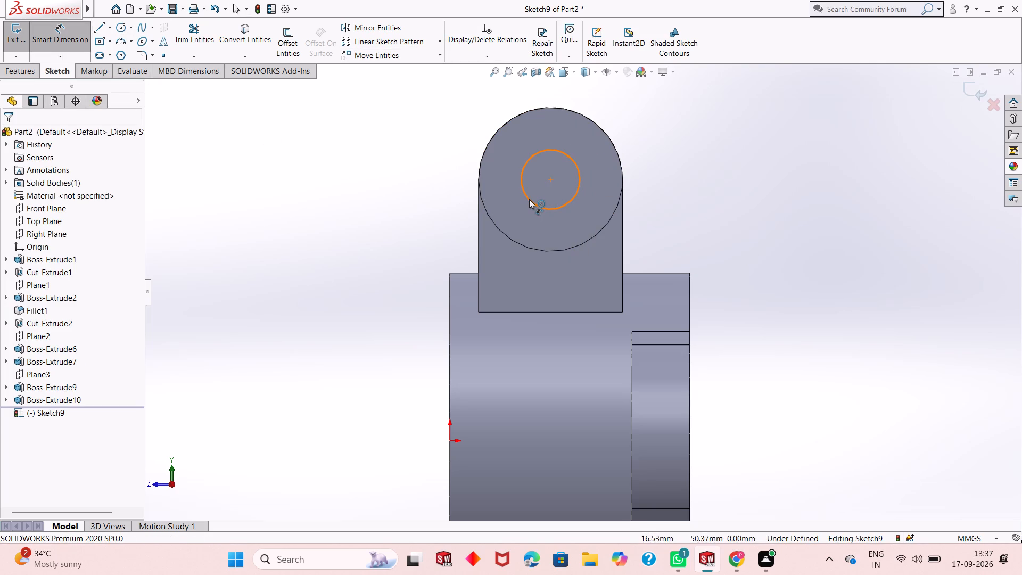
{"action": "left_click", "coordinate": [529, 200]}
{"action": "left_click", "coordinate": [342, 246]}
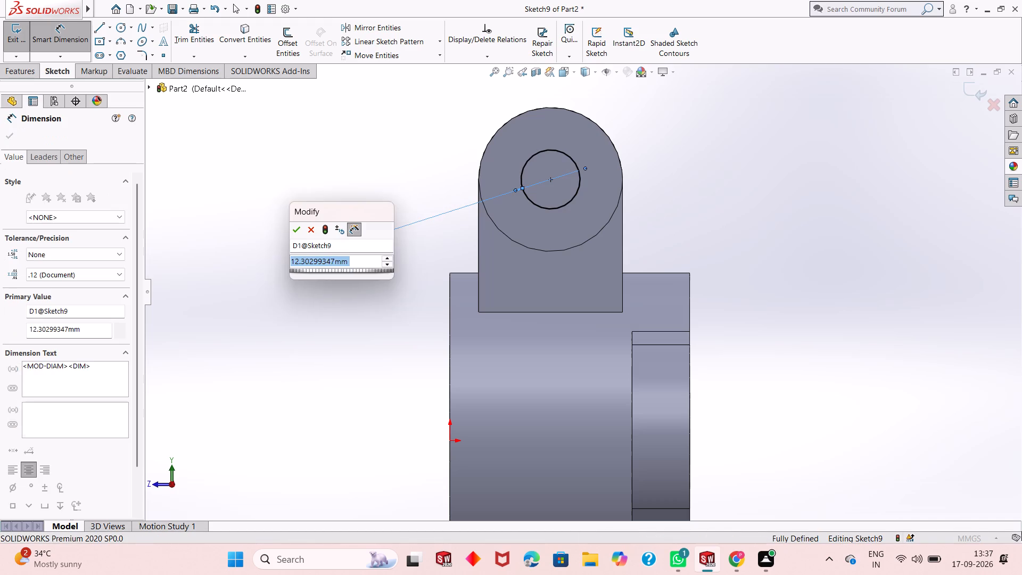
{"action": "type", "text": "15"}
{"action": "key", "text": "Return"}
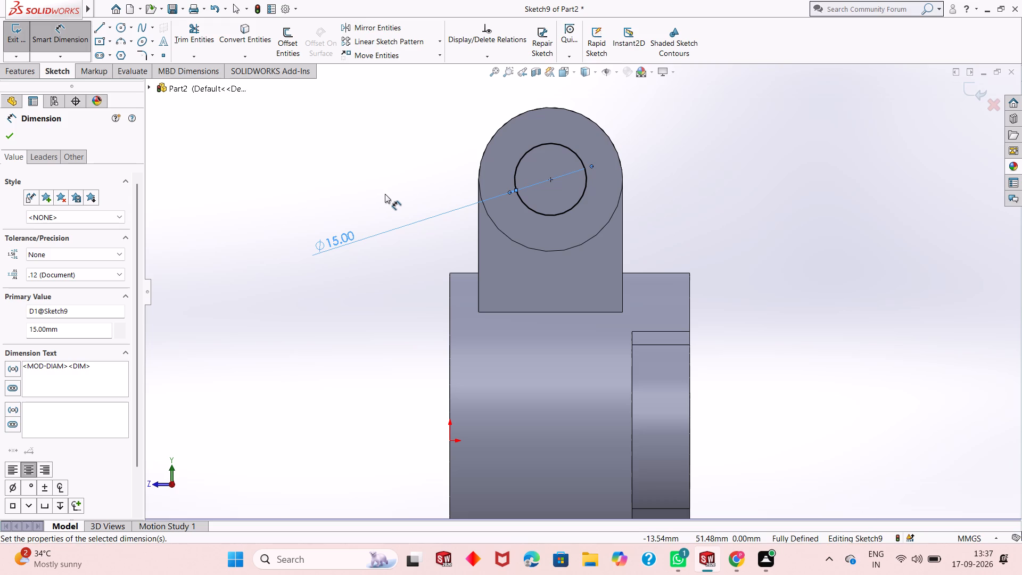
{"action": "right_click", "coordinate": [367, 161]}
Cut the 15 mm circle Through All from the first lug's boss so the hole passes through both lugs.
{"action": "left_click", "coordinate": [386, 198]}
{"action": "scroll", "coordinate": [433, 235], "scroll_direction": "up", "scroll_amount": 1}
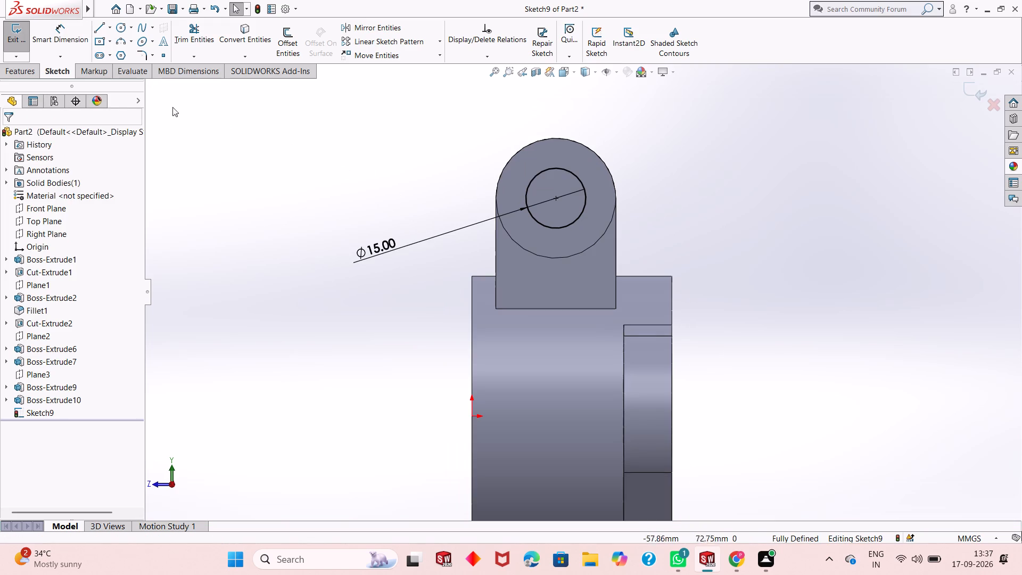
{"action": "left_click", "coordinate": [25, 77]}
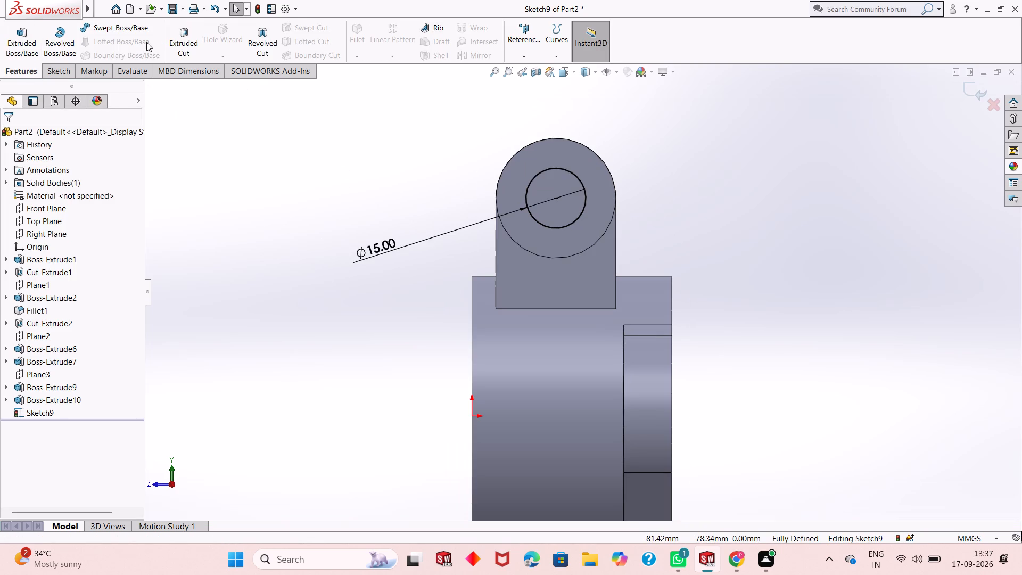
{"action": "left_click", "coordinate": [176, 42]}
{"action": "scroll", "coordinate": [415, 200], "scroll_direction": "up", "scroll_amount": 2}
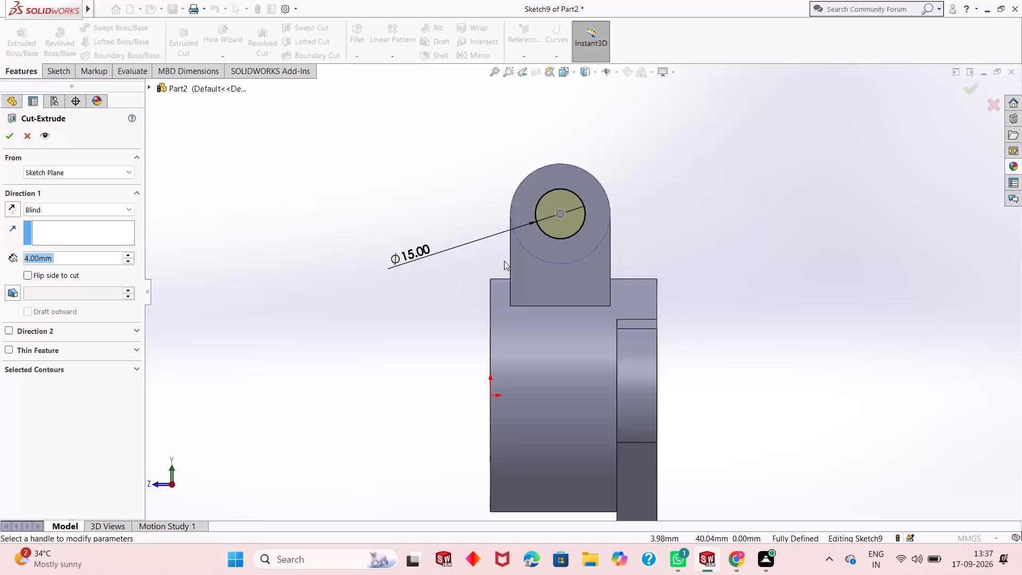
{"action": "middle_click_drag", "start_coordinate": [507, 258], "coordinate": [566, 273]}
{"action": "scroll", "coordinate": [566, 273], "scroll_direction": "up", "scroll_amount": 1}
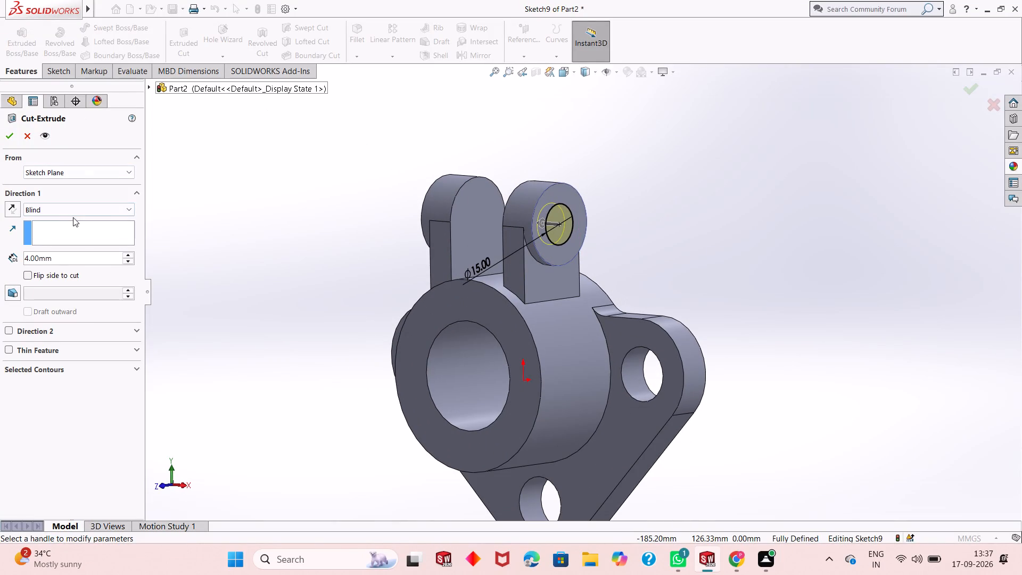
{"action": "left_click", "coordinate": [79, 206]}
{"action": "left_click", "coordinate": [92, 230]}
{"action": "middle_click_drag", "start_coordinate": [327, 237], "coordinate": [329, 237]}
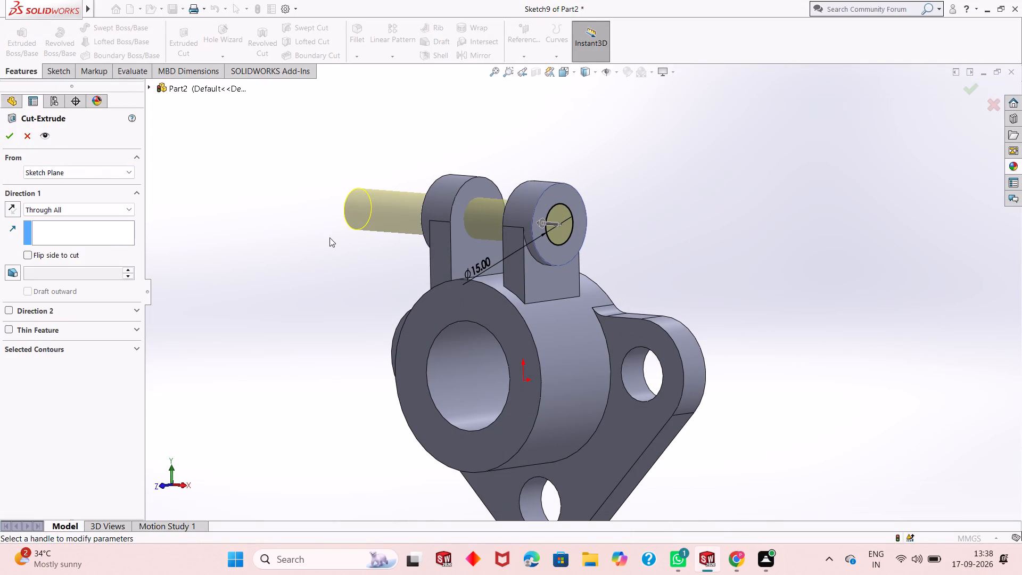
{"action": "middle_click_drag", "start_coordinate": [329, 237], "coordinate": [390, 248]}
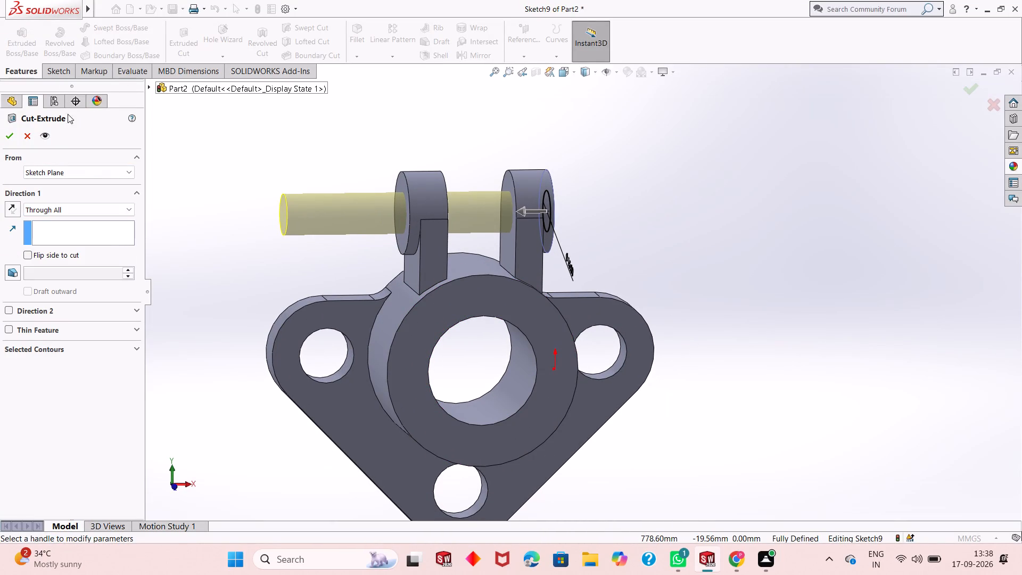
{"action": "left_click", "coordinate": [7, 139]}
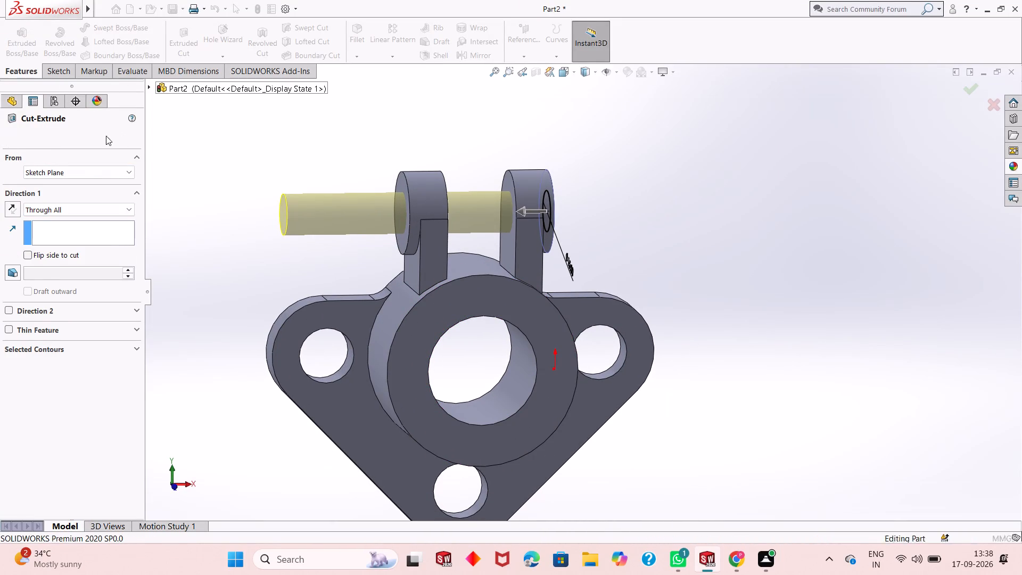
{"action": "scroll", "coordinate": [300, 171], "scroll_direction": "up", "scroll_amount": 2}
{"action": "left_click", "coordinate": [300, 171]}
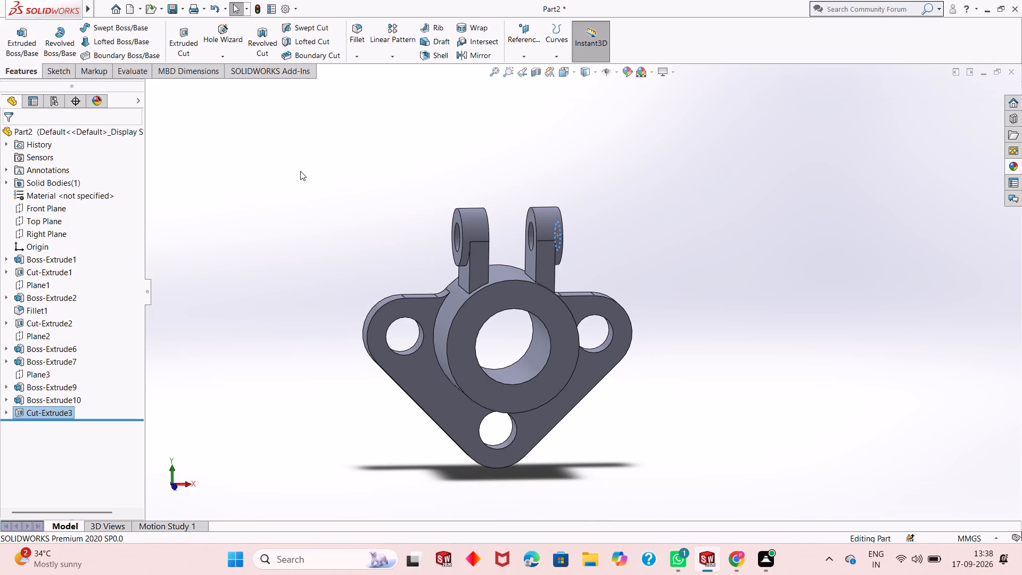
Examine the holes through both lugs and their bosses from the front, the side and above.
{"action": "scroll", "coordinate": [500, 241], "scroll_direction": "up", "scroll_amount": 2}
{"action": "scroll", "coordinate": [604, 371], "scroll_direction": "down", "scroll_amount": 4}
{"action": "scroll", "coordinate": [498, 260], "scroll_direction": "up", "scroll_amount": 2}
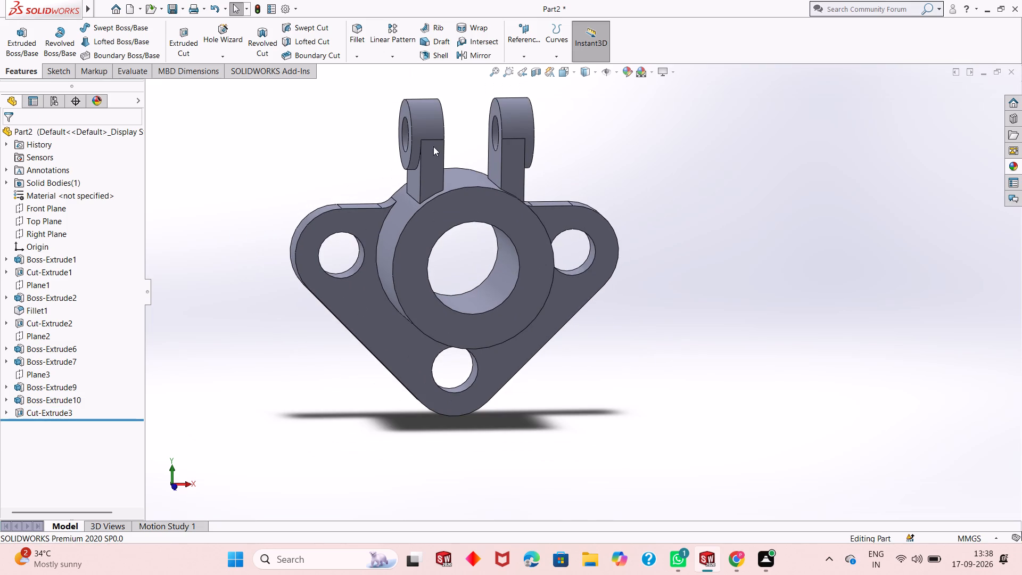
{"action": "middle_click_drag", "start_coordinate": [499, 184], "coordinate": [464, 183]}
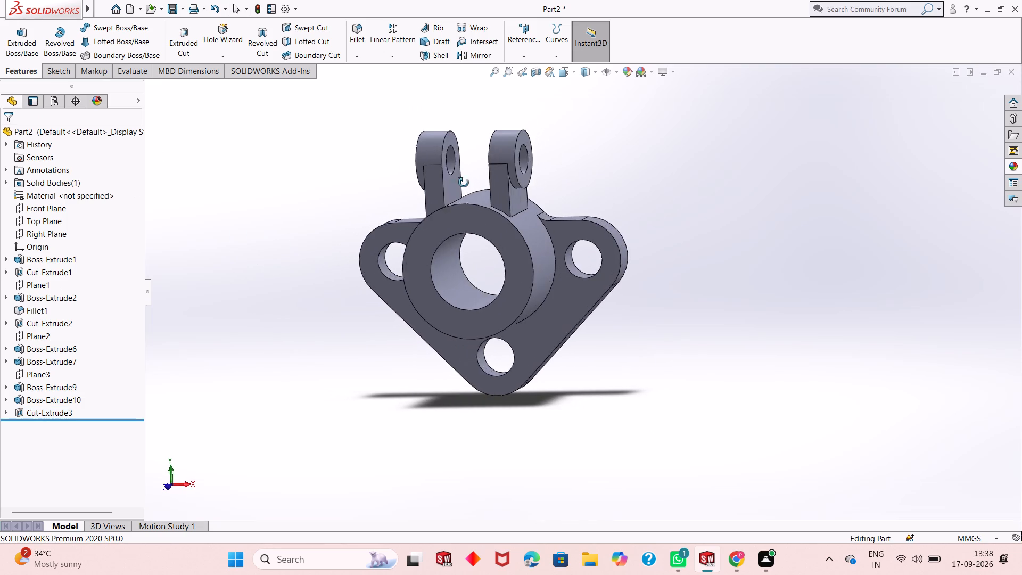
{"action": "middle_click_drag", "start_coordinate": [464, 183], "coordinate": [382, 175]}
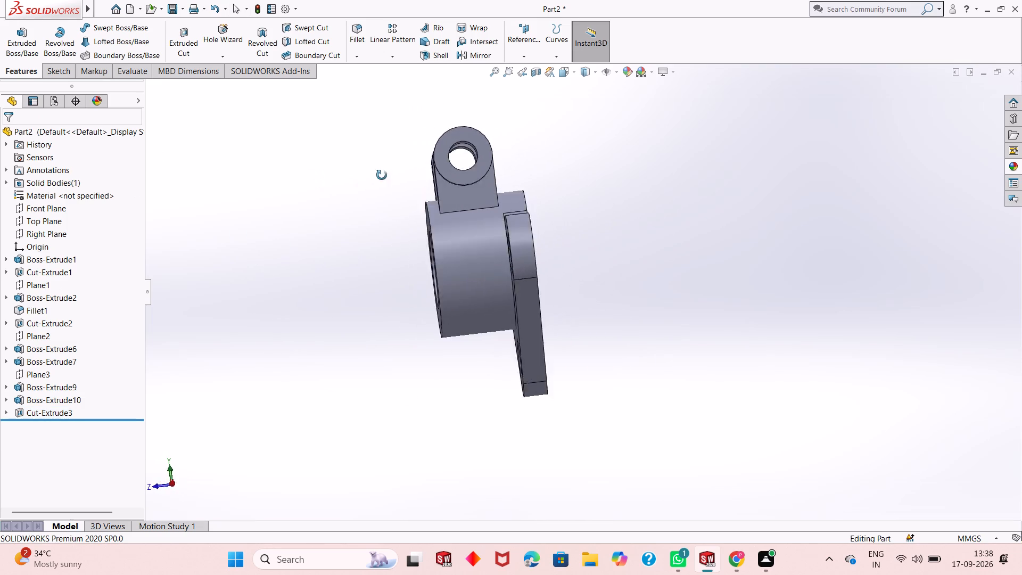
{"action": "middle_click_drag", "start_coordinate": [382, 175], "coordinate": [533, 135]}
{"action": "scroll", "coordinate": [506, 240], "scroll_direction": "down", "scroll_amount": 3}
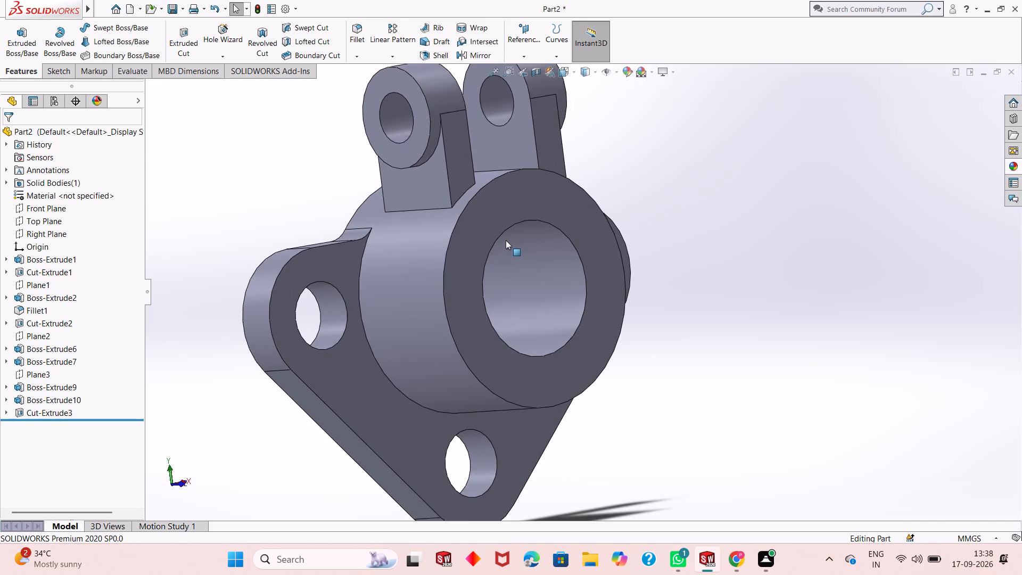
{"action": "scroll", "coordinate": [506, 241], "scroll_direction": "up", "scroll_amount": 1}
{"action": "middle_click_drag", "start_coordinate": [506, 241], "coordinate": [441, 241]}
{"action": "scroll", "coordinate": [441, 240], "scroll_direction": "up", "scroll_amount": 1}
{"action": "middle_click_drag", "start_coordinate": [526, 178], "coordinate": [500, 206]}
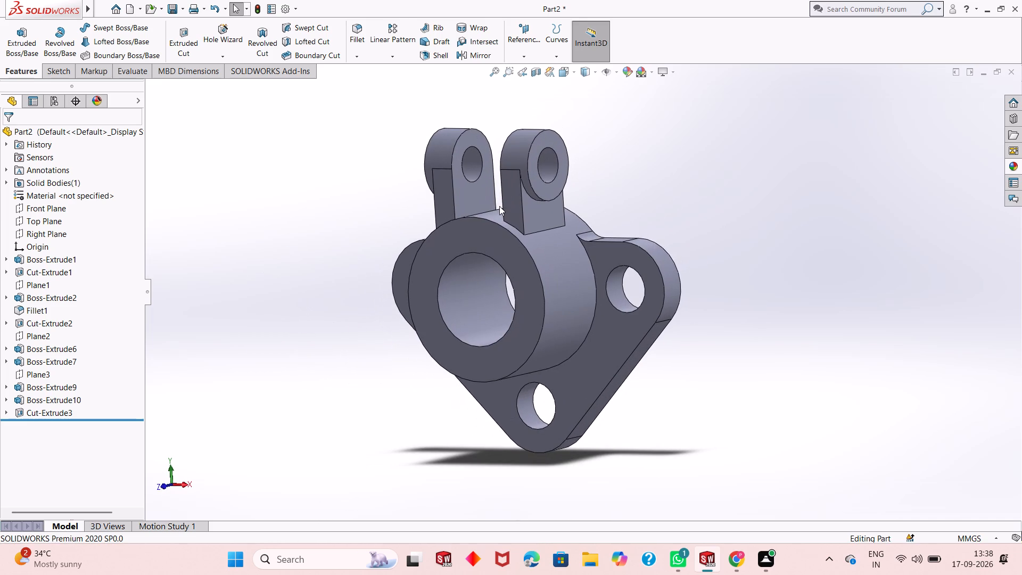
{"action": "scroll", "coordinate": [501, 205], "scroll_direction": "down", "scroll_amount": 2}
{"action": "scroll", "coordinate": [501, 205], "scroll_direction": "up", "scroll_amount": 1}
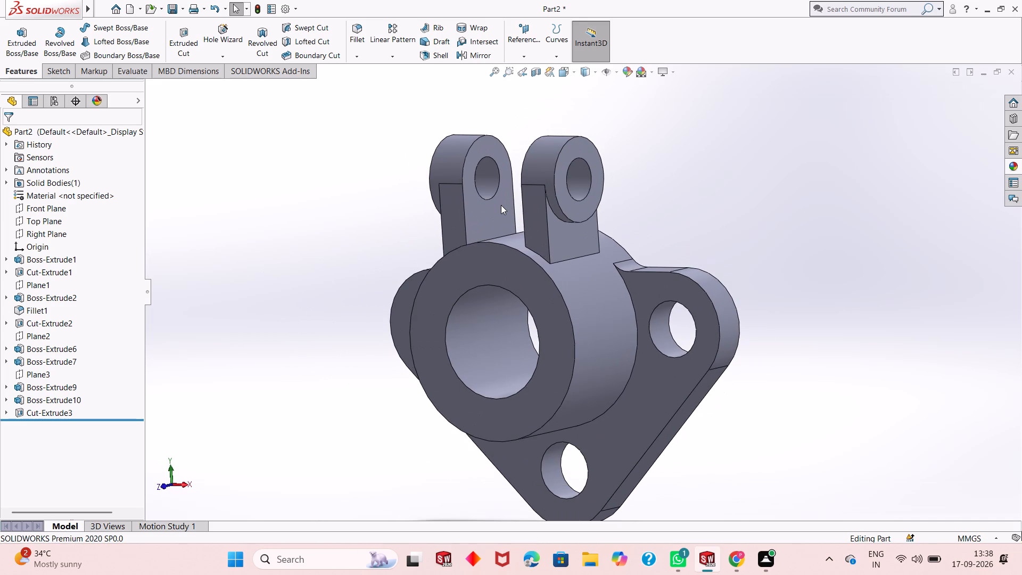
{"action": "scroll", "coordinate": [506, 205], "scroll_direction": "down", "scroll_amount": 2}
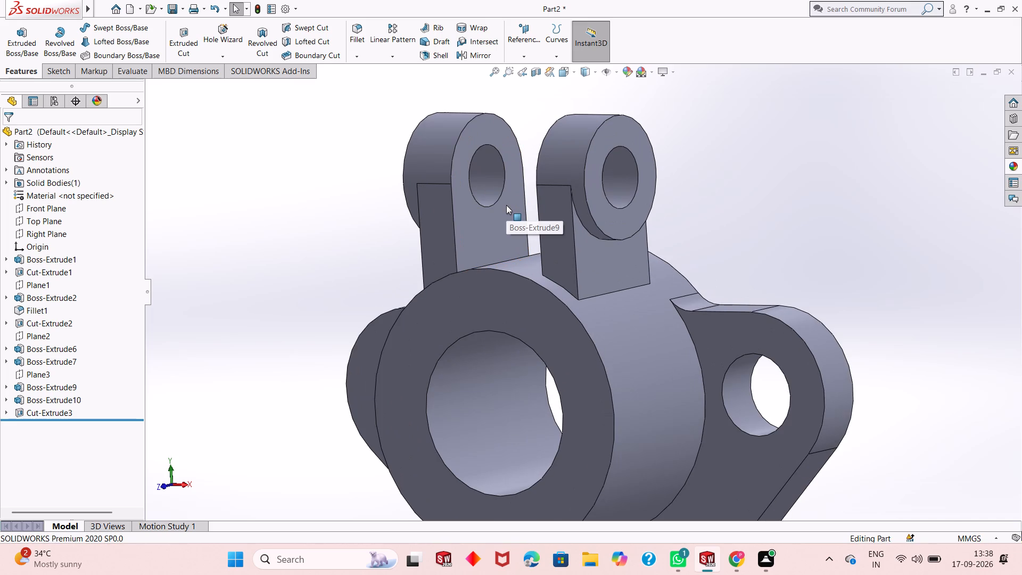
{"action": "scroll", "coordinate": [506, 205], "scroll_direction": "up", "scroll_amount": 1}
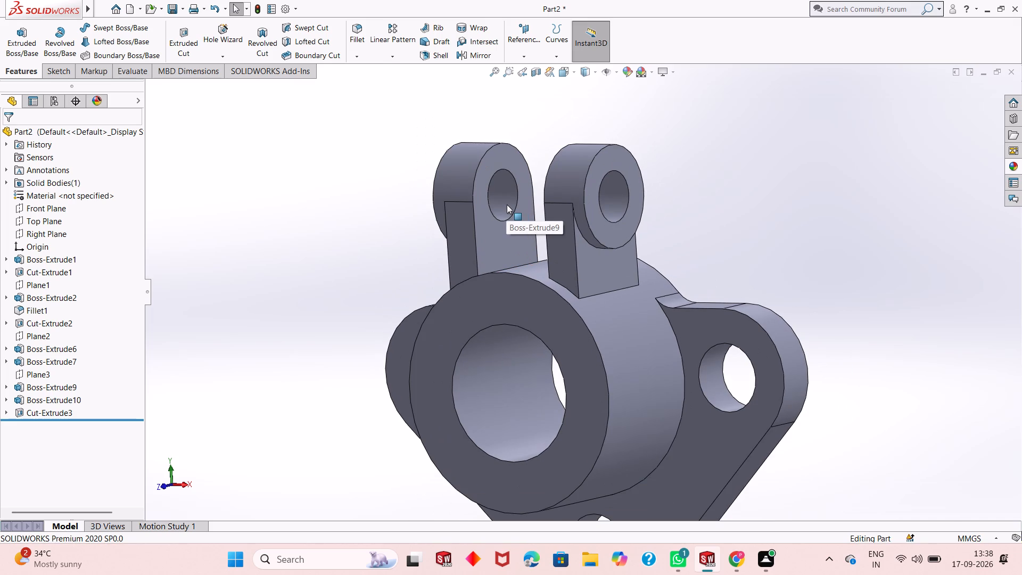
{"action": "scroll", "coordinate": [507, 204], "scroll_direction": "up", "scroll_amount": 1}
{"action": "middle_click_drag", "start_coordinate": [512, 232], "coordinate": [506, 304]}
{"action": "scroll", "coordinate": [511, 261], "scroll_direction": "down", "scroll_amount": 2}
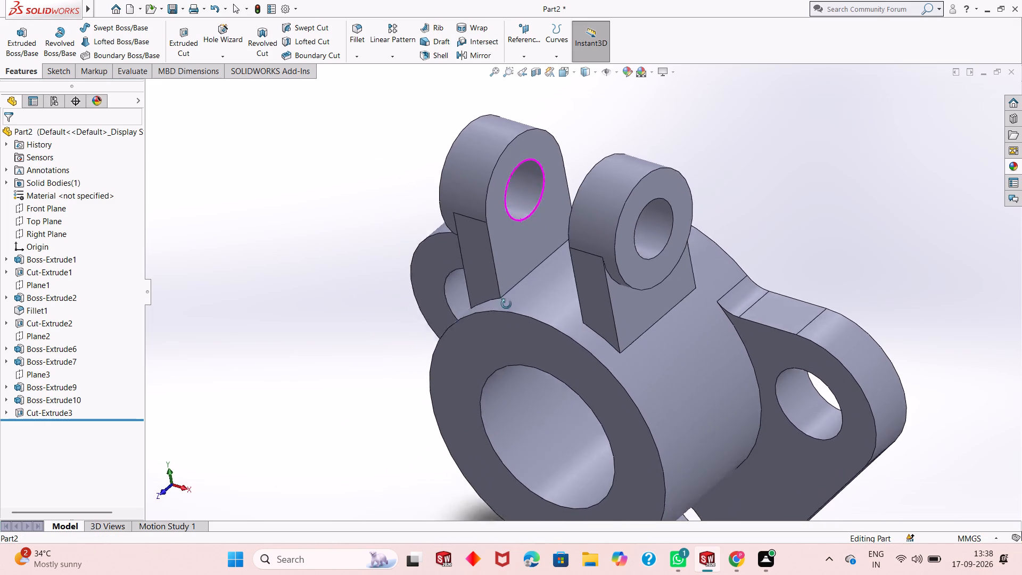
{"action": "middle_click_drag", "start_coordinate": [506, 304], "coordinate": [508, 289]}
{"action": "scroll", "coordinate": [506, 294], "scroll_direction": "up", "scroll_amount": 4}
{"action": "middle_click_drag", "start_coordinate": [528, 310], "coordinate": [523, 265]}
{"action": "middle_click_drag", "start_coordinate": [515, 264], "coordinate": [488, 265]}
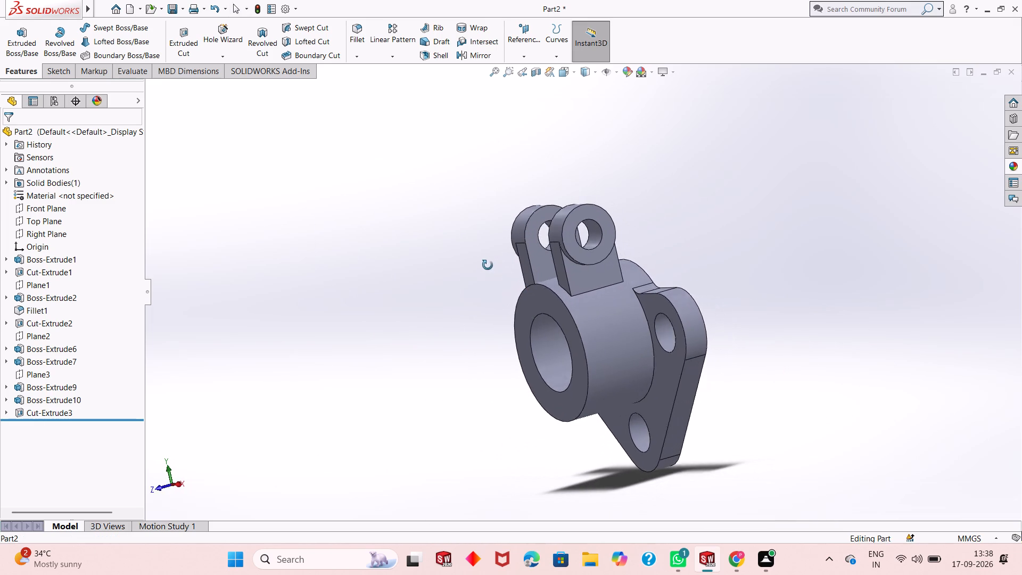
{"action": "middle_click_drag", "start_coordinate": [488, 265], "coordinate": [485, 266]}
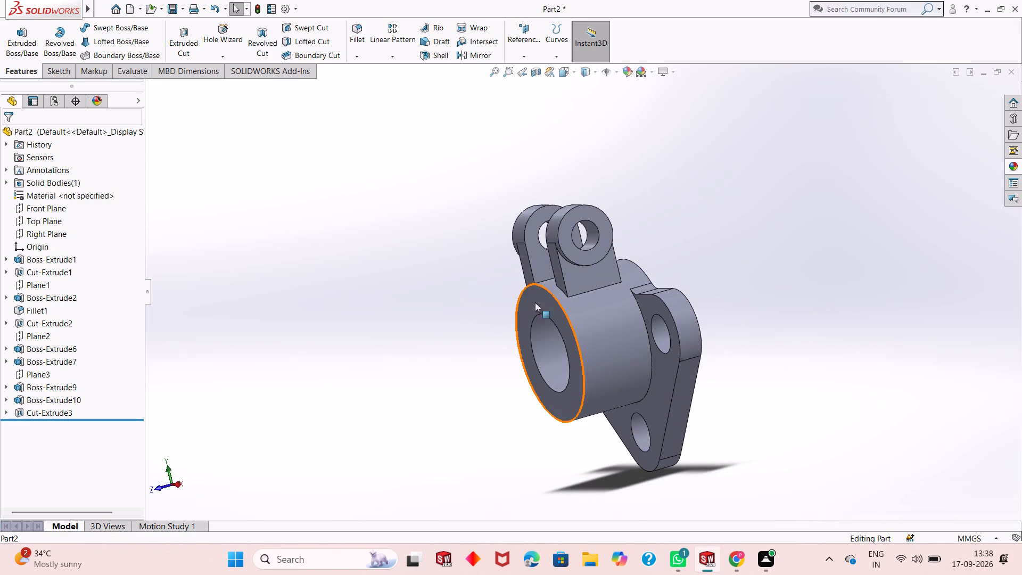
{"action": "middle_click_drag", "start_coordinate": [545, 306], "coordinate": [559, 302]}
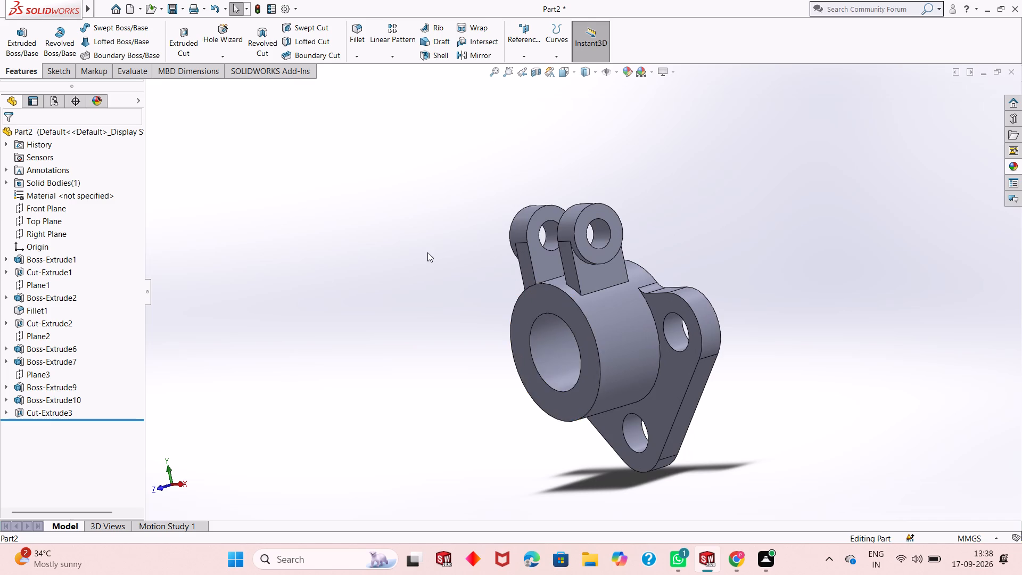
Examine the whole part, including the bored cylinder and flange, from the front and from both sides.
{"action": "scroll", "coordinate": [427, 252], "scroll_direction": "down", "scroll_amount": 1}
{"action": "middle_click_drag", "start_coordinate": [581, 310], "coordinate": [641, 294]}
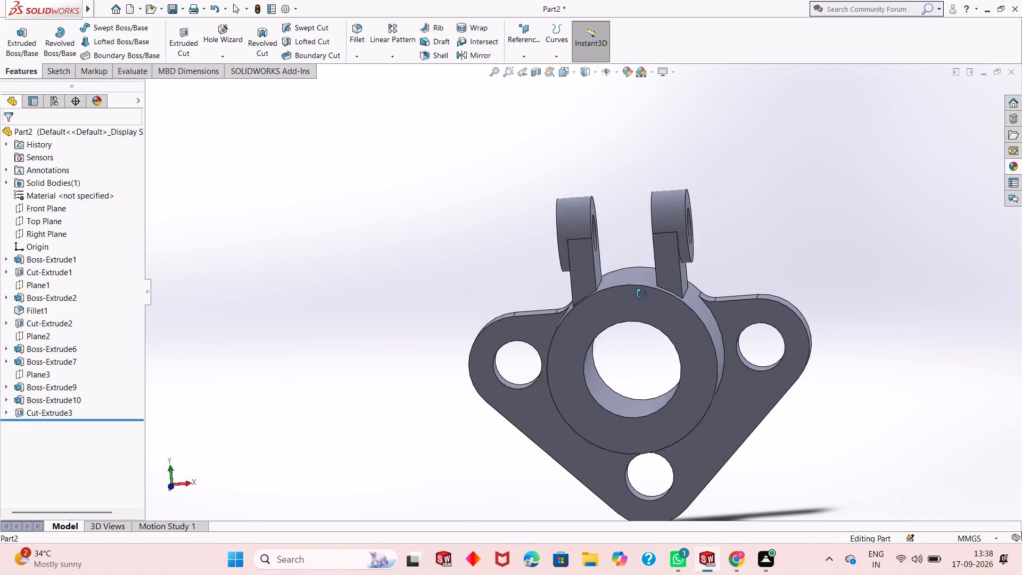
{"action": "middle_click_drag", "start_coordinate": [641, 294], "coordinate": [634, 272]}
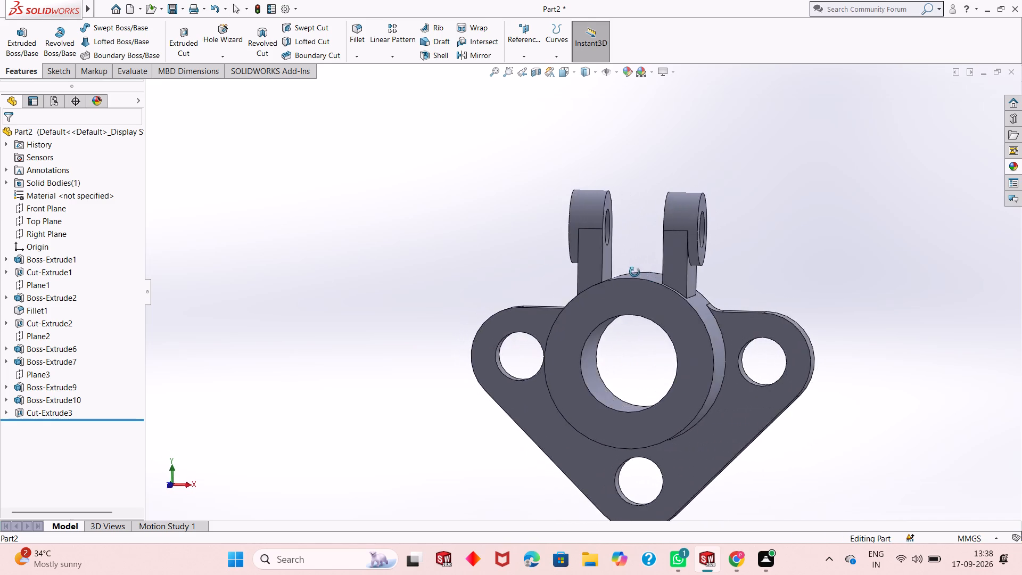
{"action": "middle_click_drag", "start_coordinate": [634, 272], "coordinate": [596, 276]}
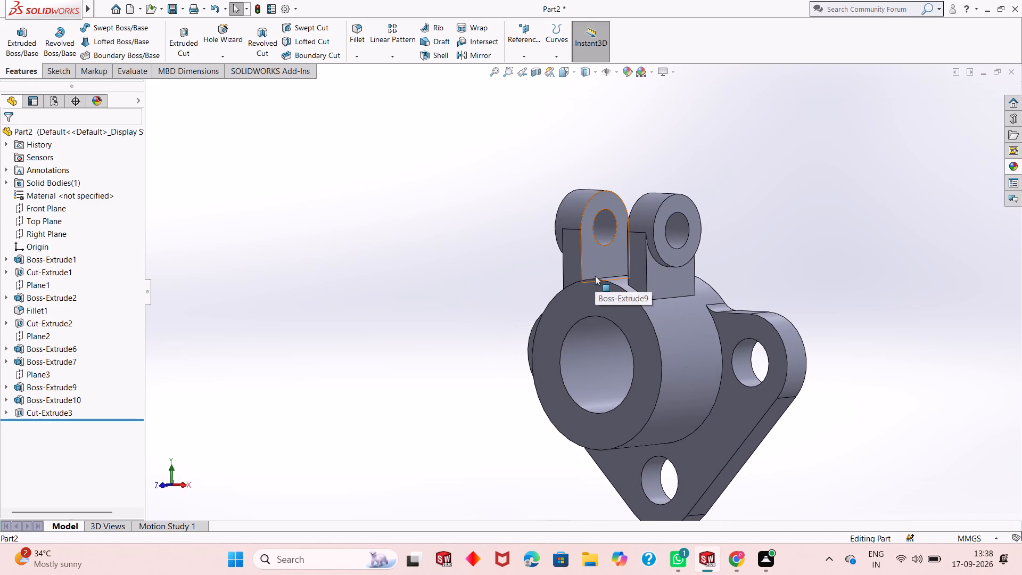
{"action": "scroll", "coordinate": [651, 318], "scroll_direction": "down", "scroll_amount": 2}
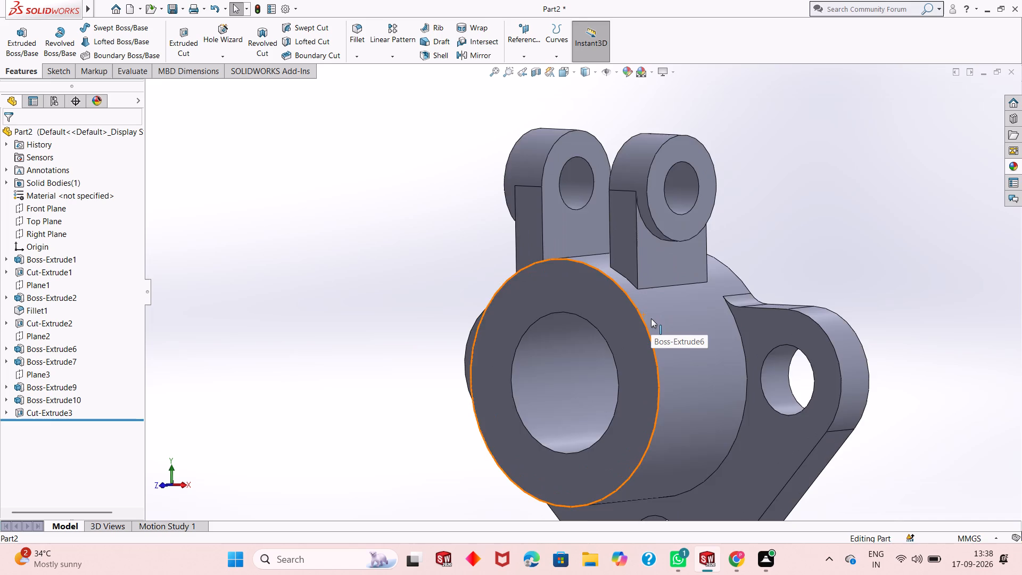
{"action": "scroll", "coordinate": [651, 318], "scroll_direction": "up", "scroll_amount": 5}
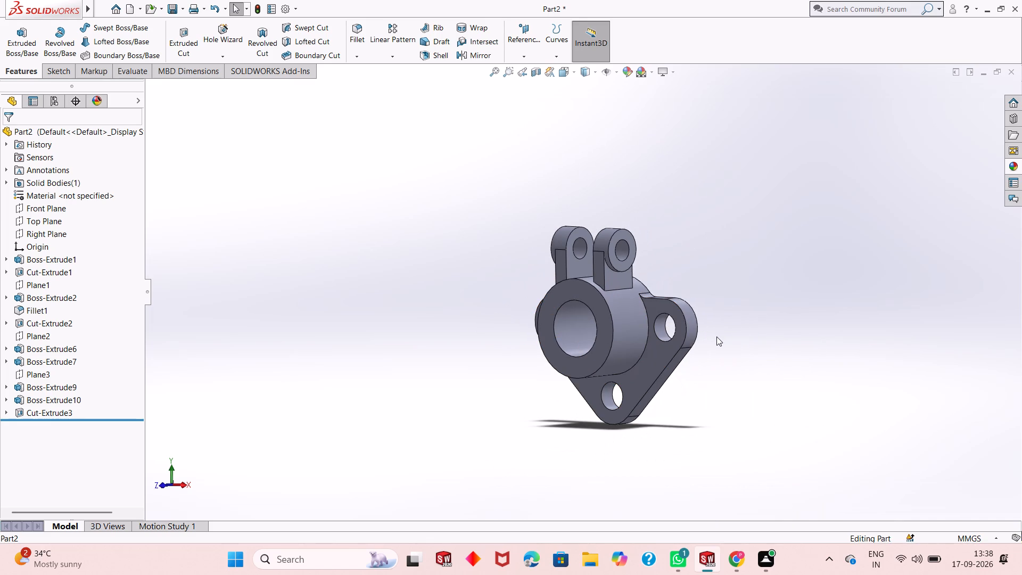
{"action": "scroll", "coordinate": [716, 336], "scroll_direction": "down", "scroll_amount": 1}
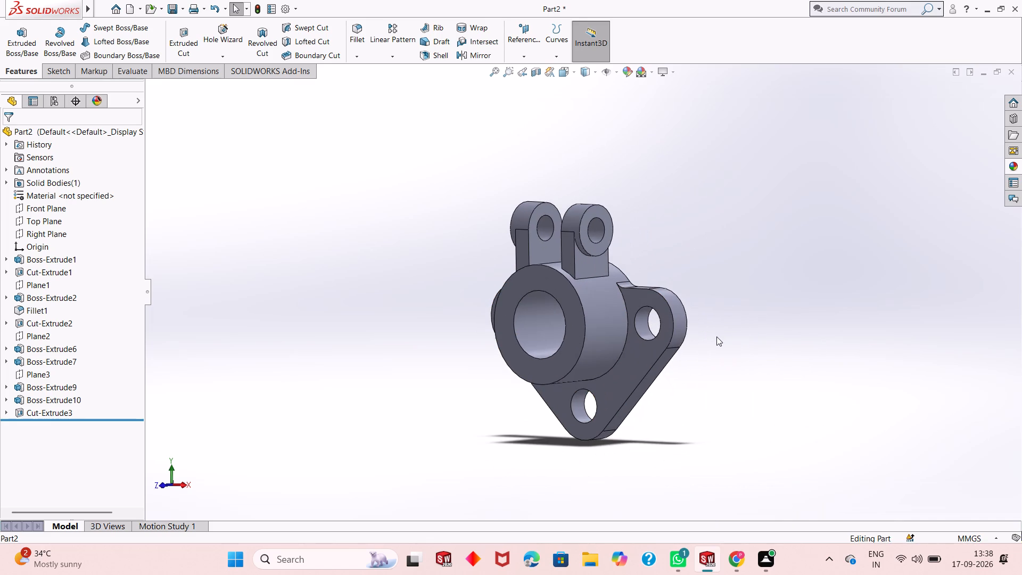
{"action": "scroll", "coordinate": [716, 336], "scroll_direction": "down", "scroll_amount": 2}
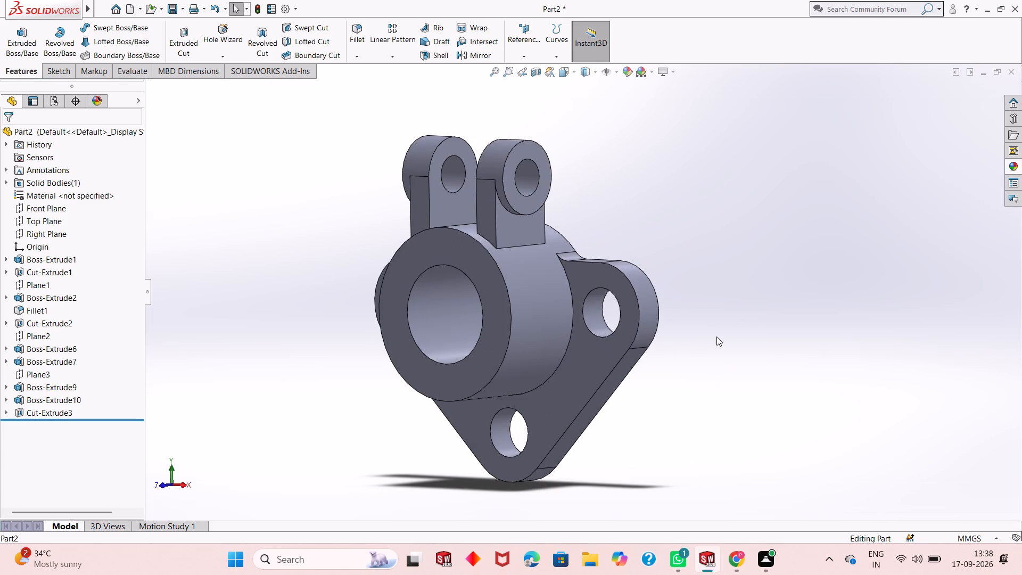
{"action": "scroll", "coordinate": [716, 336], "scroll_direction": "up", "scroll_amount": 1}
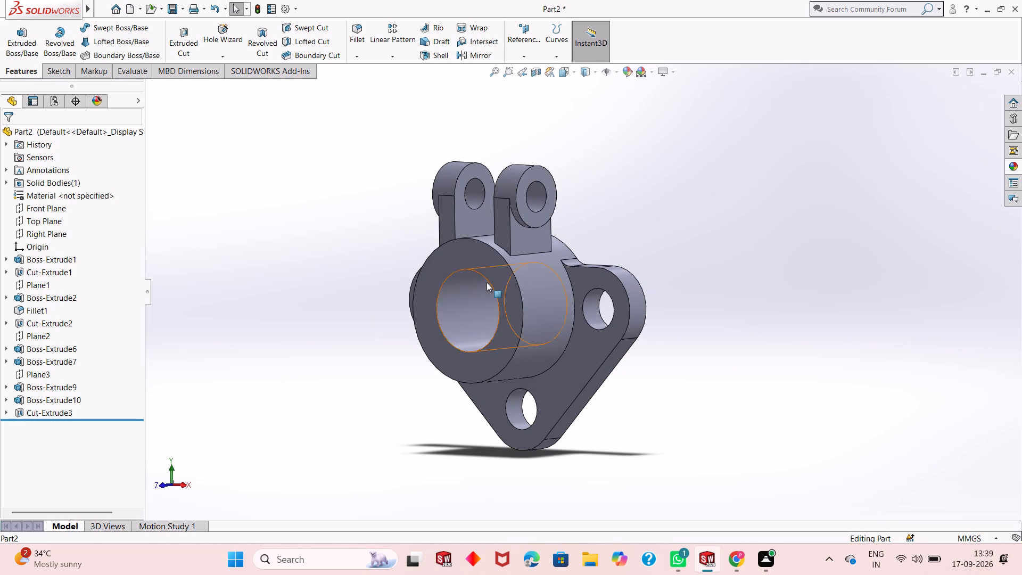
{"action": "middle_click_drag", "start_coordinate": [507, 299], "coordinate": [622, 298]}
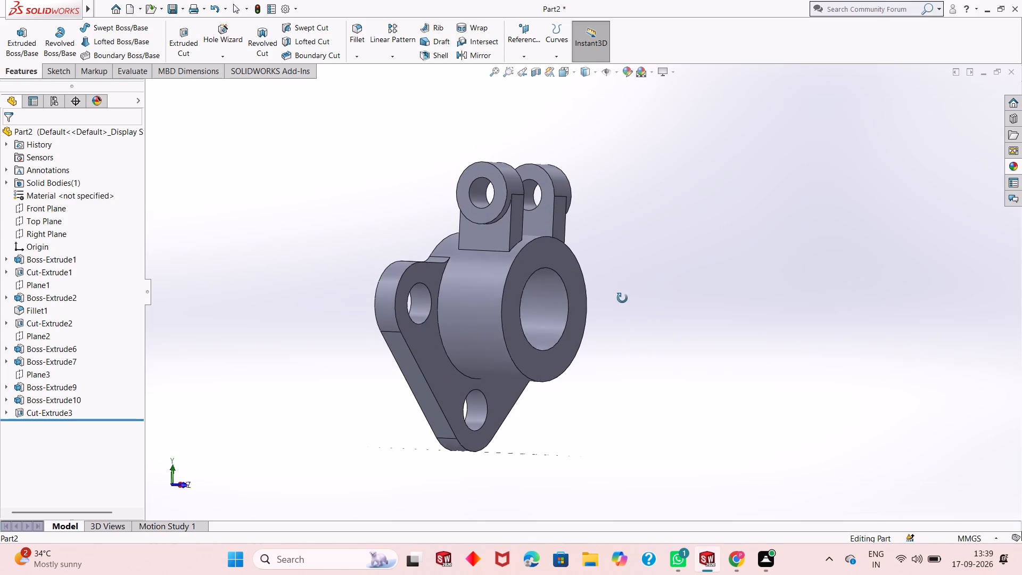
{"action": "middle_click_drag", "start_coordinate": [622, 298], "coordinate": [623, 299]}
{"action": "scroll", "coordinate": [494, 305], "scroll_direction": "down", "scroll_amount": 2}
{"action": "scroll", "coordinate": [453, 310], "scroll_direction": "up", "scroll_amount": 1}
{"action": "scroll", "coordinate": [447, 310], "scroll_direction": "down", "scroll_amount": 1}
{"action": "scroll", "coordinate": [446, 309], "scroll_direction": "up", "scroll_amount": 2}
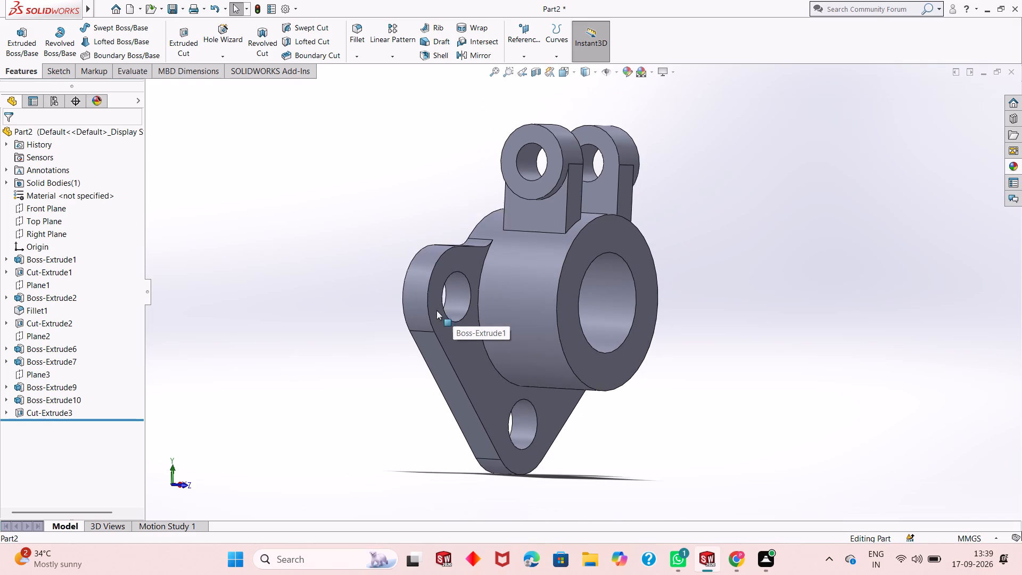
{"action": "scroll", "coordinate": [436, 310], "scroll_direction": "up", "scroll_amount": 1}
{"action": "scroll", "coordinate": [504, 311], "scroll_direction": "down", "scroll_amount": 2}
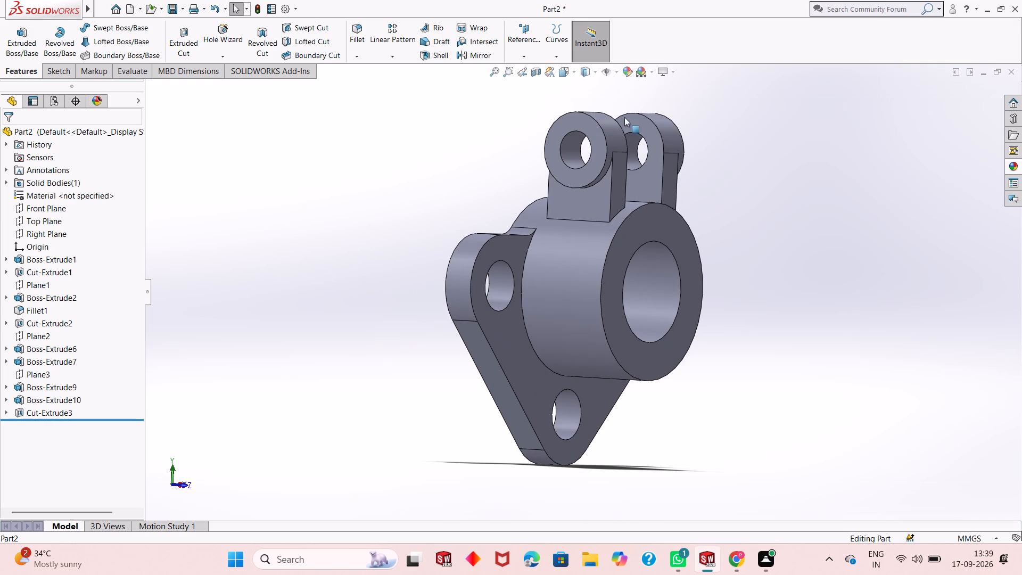
Colour the whole part light orange using the standard colour swatches.
{"action": "left_click", "coordinate": [628, 74]}
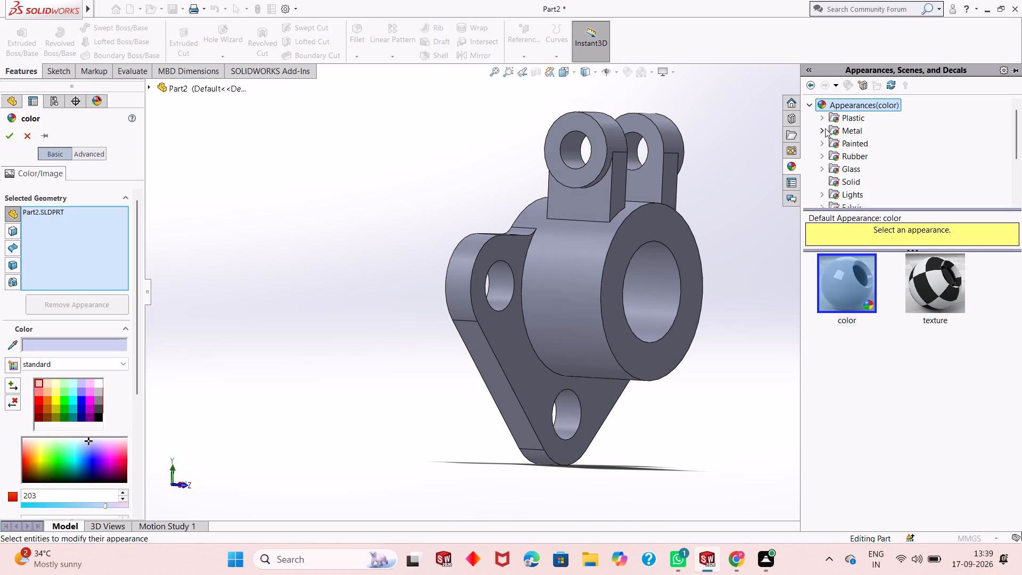
{"action": "left_click", "coordinate": [824, 130]}
{"action": "left_click", "coordinate": [821, 103]}
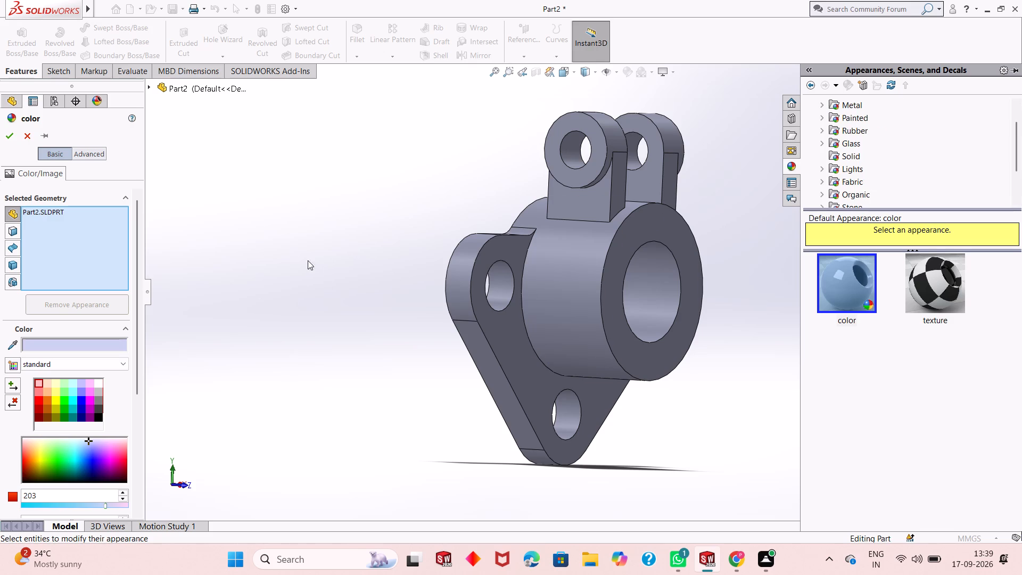
{"action": "left_click", "coordinate": [73, 393]}
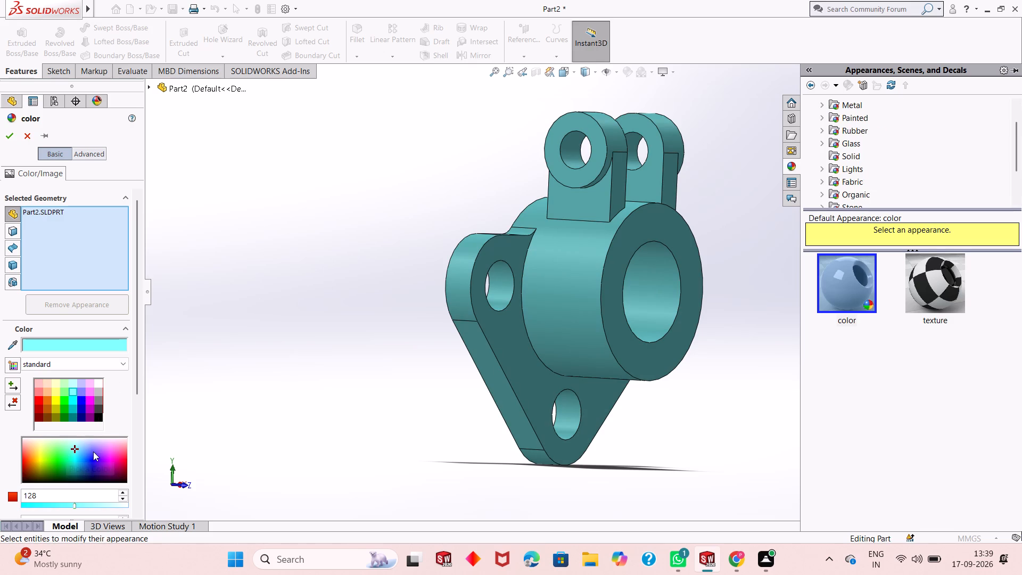
{"action": "left_click", "coordinate": [43, 388]}
{"action": "left_click", "coordinate": [49, 394]}
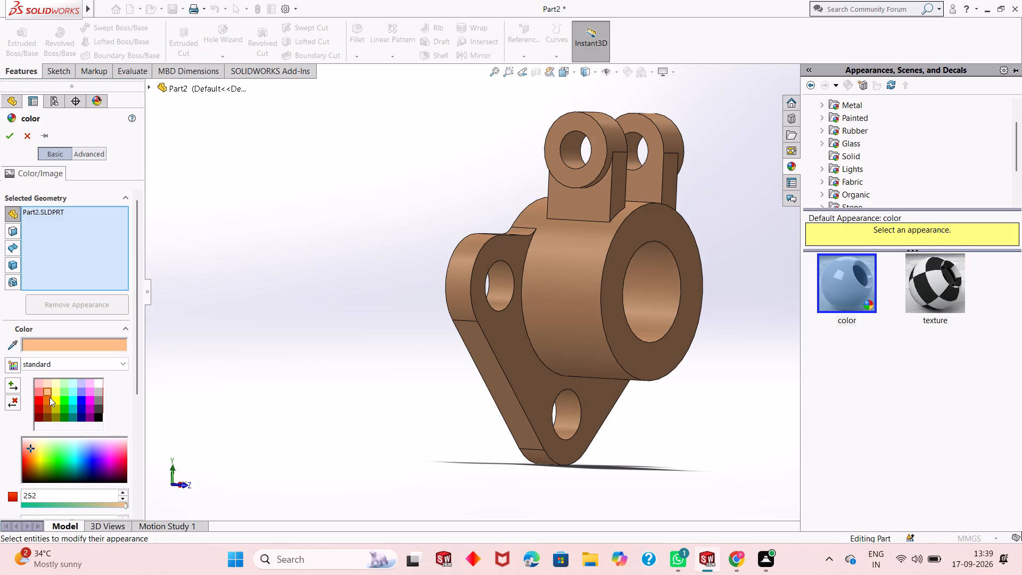
{"action": "left_click", "coordinate": [50, 399]}
{"action": "left_click", "coordinate": [50, 389]}
{"action": "left_click", "coordinate": [10, 140]}
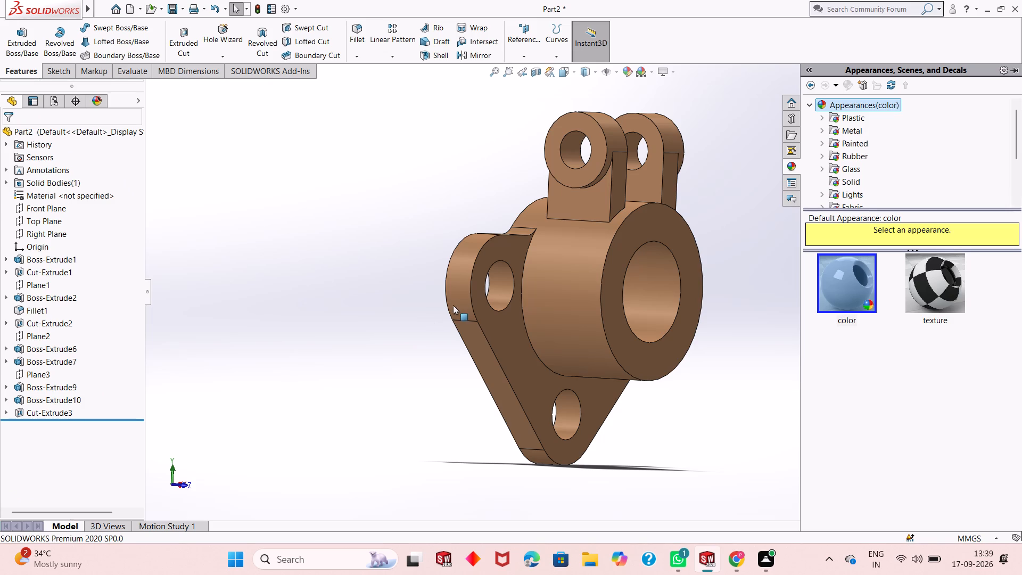
Examine the light orange part, including the bored cylinder, flange and lugs, from the front and side.
{"action": "middle_click_drag", "start_coordinate": [648, 357], "coordinate": [640, 354]}
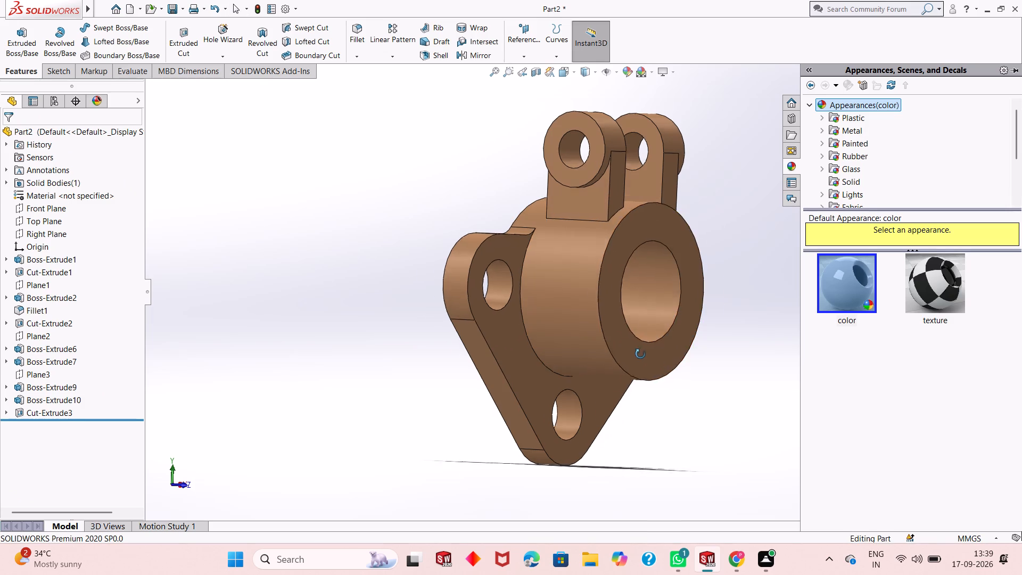
{"action": "middle_click_drag", "start_coordinate": [640, 354], "coordinate": [540, 367]}
{"action": "scroll", "coordinate": [538, 366], "scroll_direction": "up", "scroll_amount": 2}
{"action": "scroll", "coordinate": [690, 318], "scroll_direction": "down", "scroll_amount": 2}
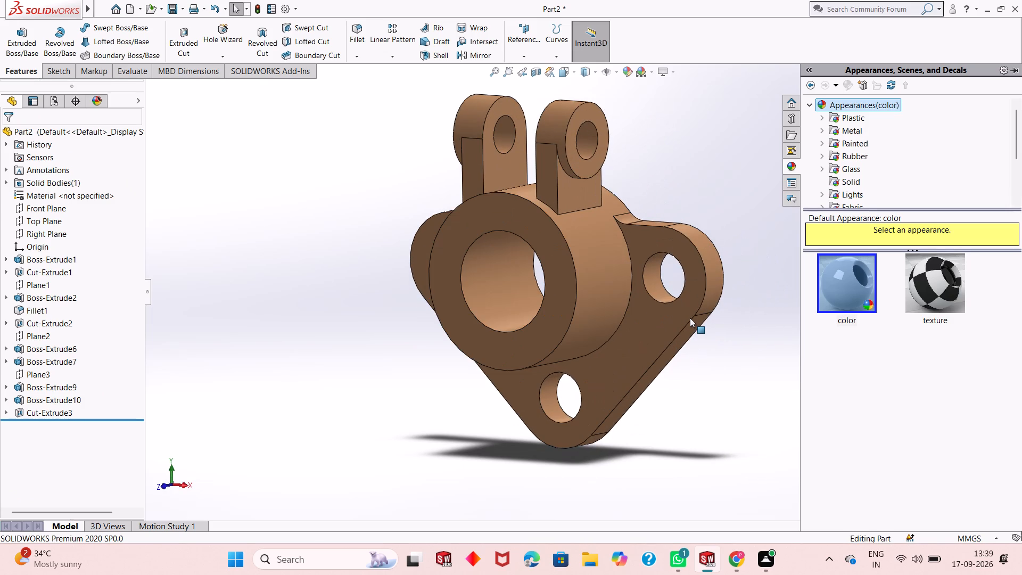
{"action": "left_click", "coordinate": [731, 199]}
{"action": "scroll", "coordinate": [586, 284], "scroll_direction": "up", "scroll_amount": 2}
{"action": "middle_click_drag", "start_coordinate": [586, 284], "coordinate": [606, 278]}
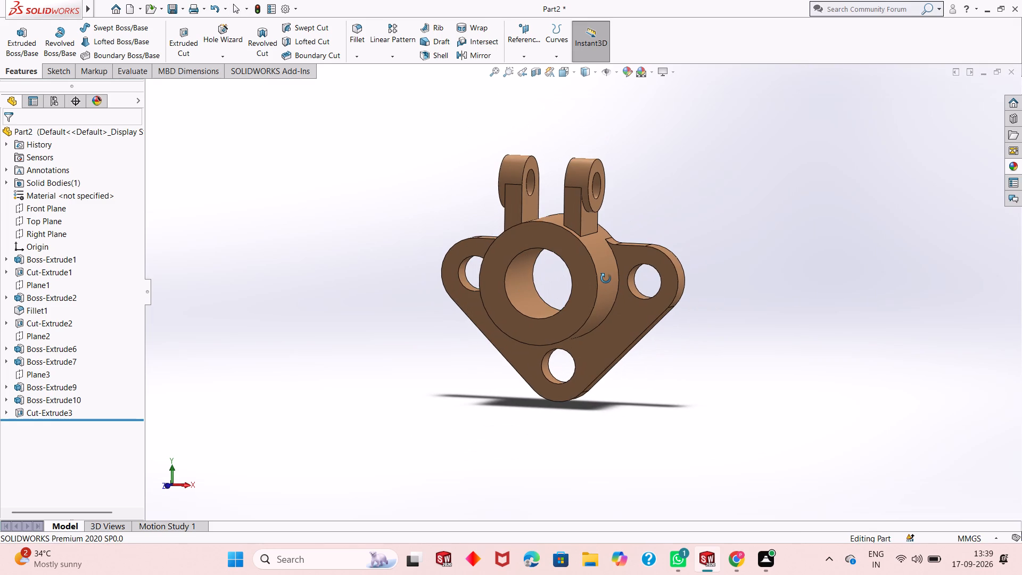
{"action": "middle_click_drag", "start_coordinate": [606, 278], "coordinate": [601, 284]}
{"action": "scroll", "coordinate": [597, 281], "scroll_direction": "down", "scroll_amount": 2}
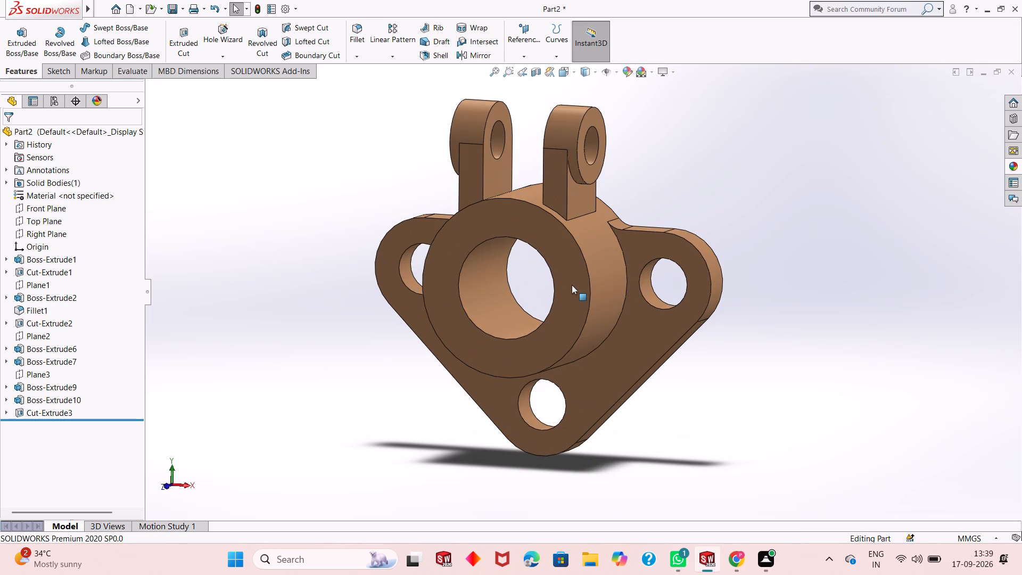
Apply the light grey low gloss plastic appearance to the feature forming the three flange holes.
{"action": "left_click", "coordinate": [1015, 167]}
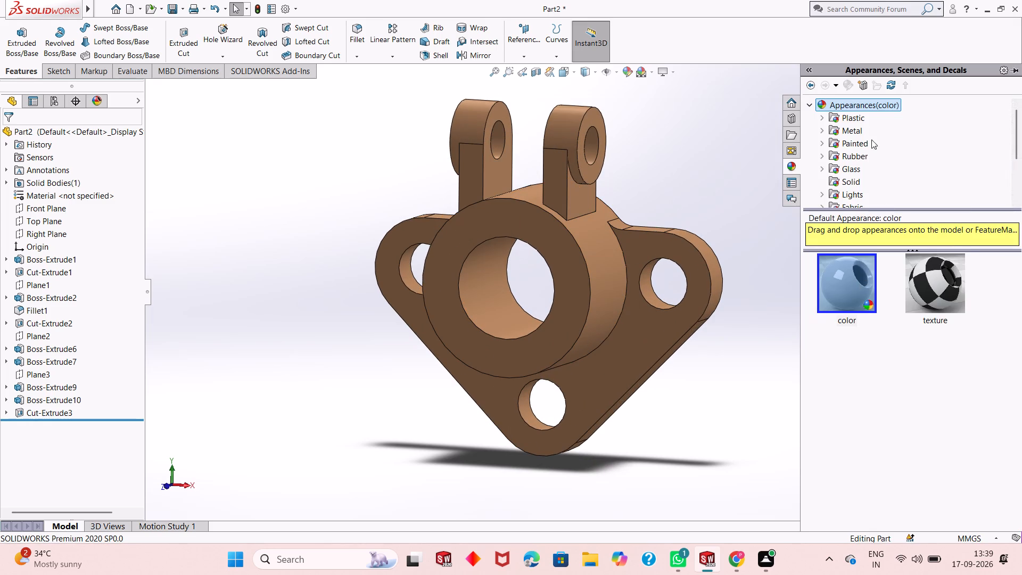
{"action": "left_click", "coordinate": [855, 120]}
{"action": "left_click", "coordinate": [855, 124]}
{"action": "left_click", "coordinate": [857, 133]}
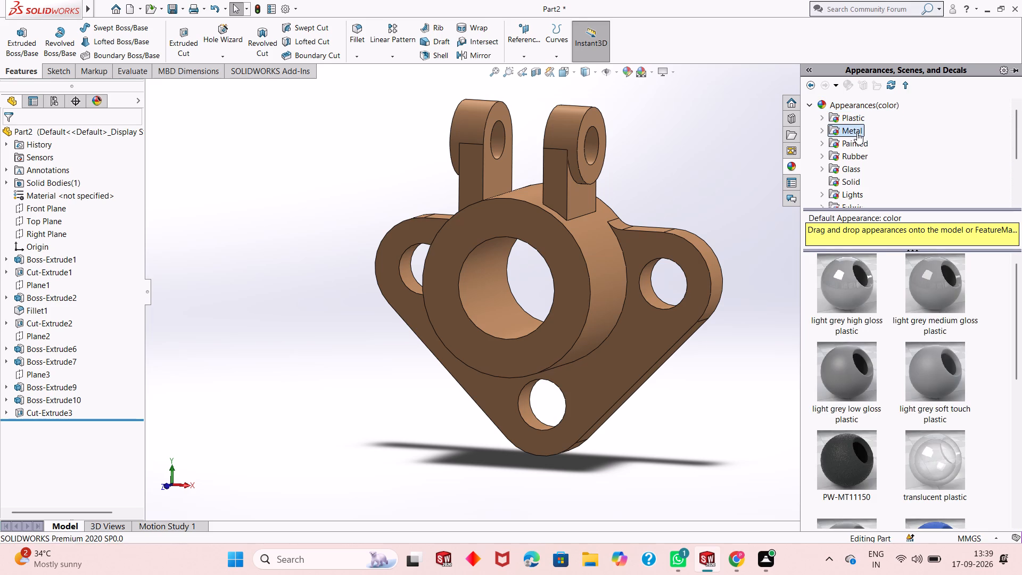
{"action": "left_click_drag", "start_coordinate": [843, 371], "coordinate": [651, 287]}
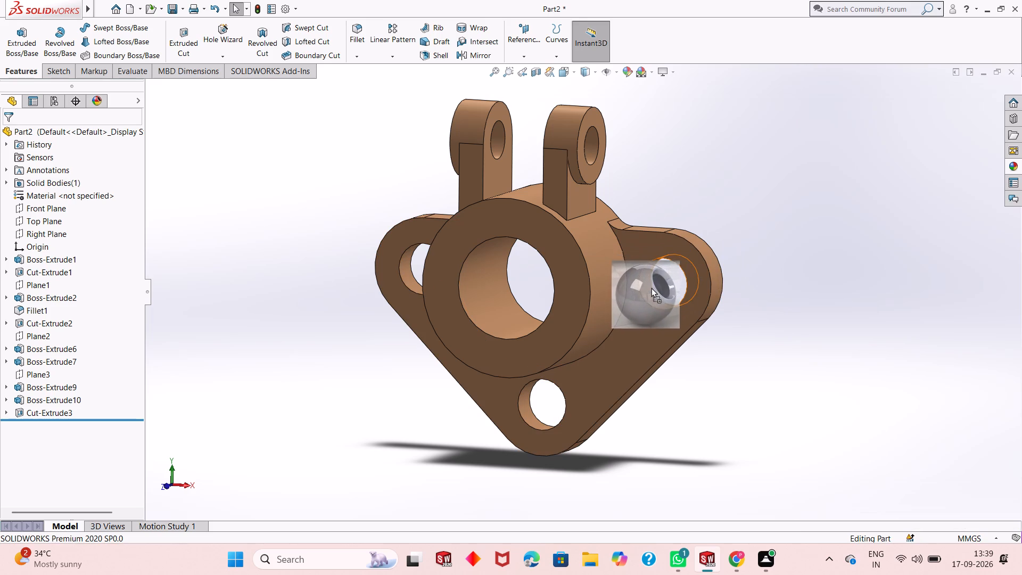
{"action": "left_click_drag", "start_coordinate": [651, 287], "coordinate": [650, 290]}
{"action": "left_click", "coordinate": [650, 291]}
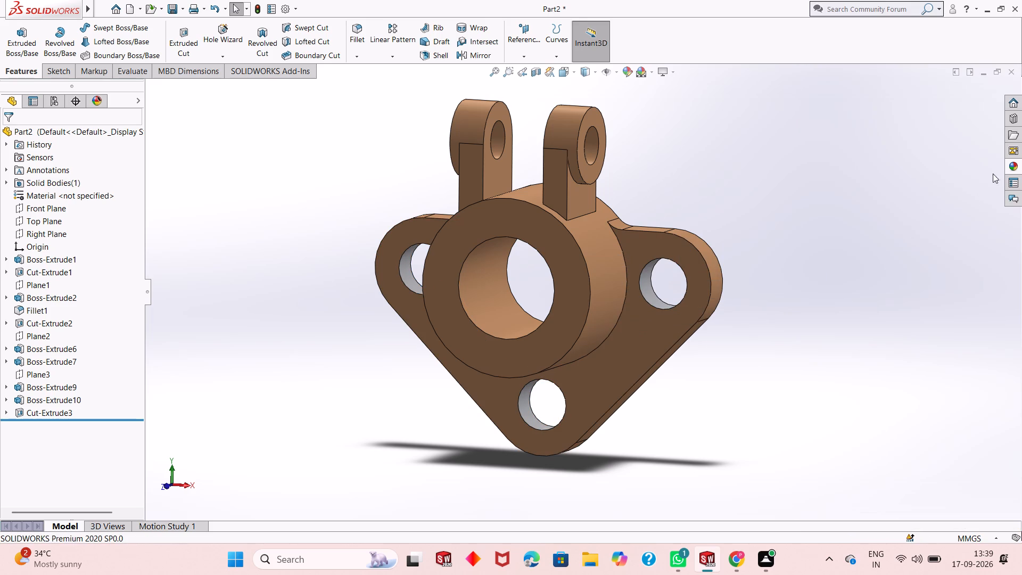
Apply the light grey low gloss plastic appearance to the cylinder's central bore.
{"action": "left_click", "coordinate": [1010, 170]}
{"action": "left_click_drag", "start_coordinate": [848, 368], "coordinate": [481, 281]}
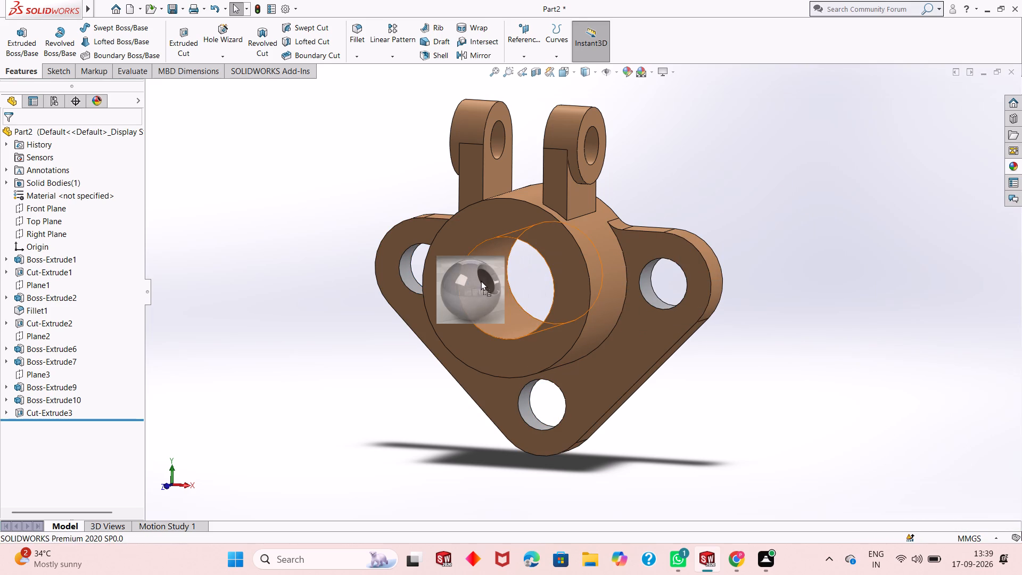
{"action": "left_click_drag", "start_coordinate": [481, 281], "coordinate": [480, 281]}
{"action": "left_click", "coordinate": [480, 281]}
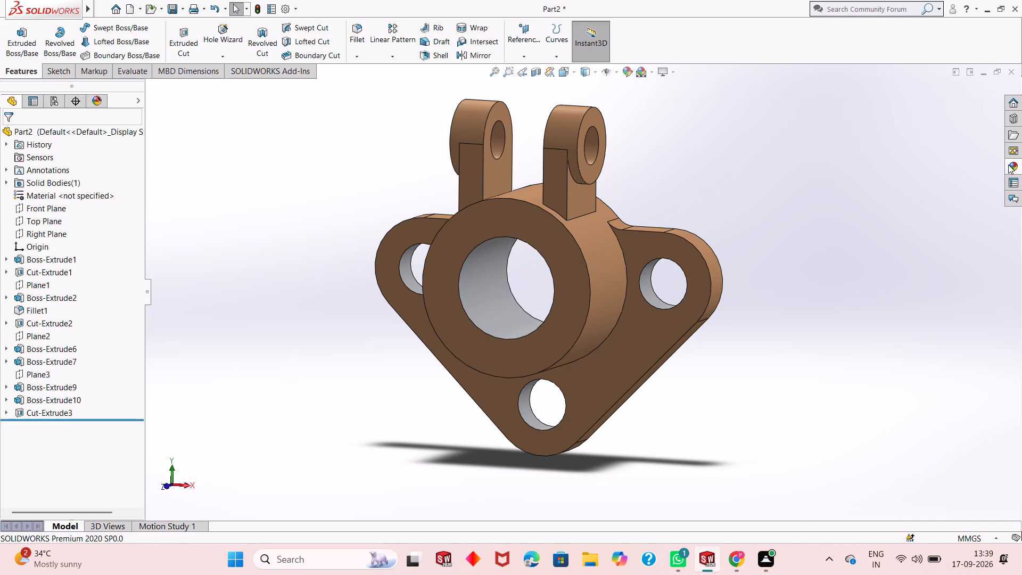
Apply the light grey low gloss plastic appearance to the holes through both lugs.
{"action": "left_click", "coordinate": [1008, 165]}
{"action": "left_click_drag", "start_coordinate": [848, 362], "coordinate": [593, 134]}
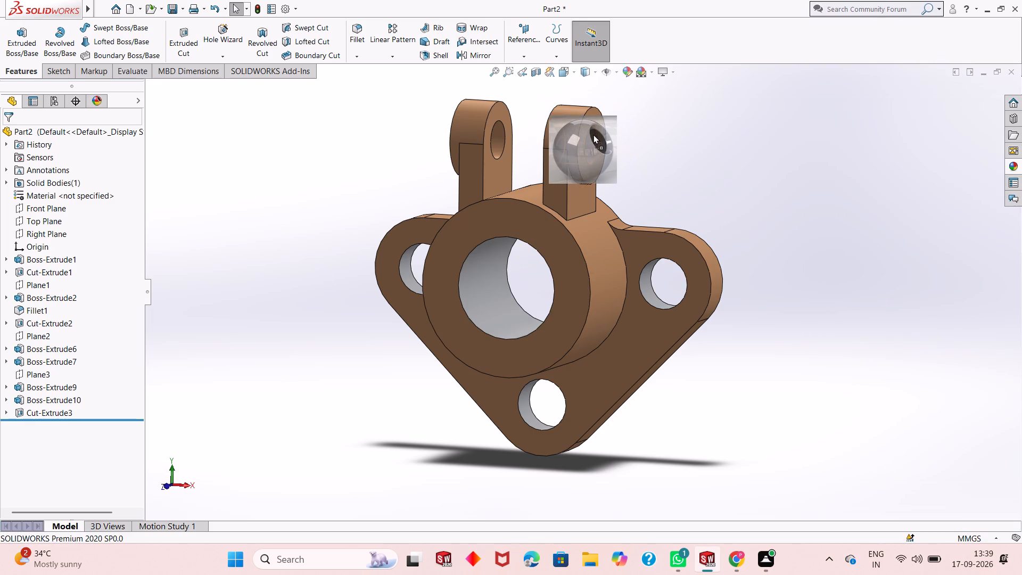
{"action": "left_click_drag", "start_coordinate": [593, 134], "coordinate": [592, 136]}
{"action": "left_click", "coordinate": [592, 136]}
Examine the grey bore, flange holes and lug holes against the light orange body from the front, above and side.
{"action": "scroll", "coordinate": [690, 223], "scroll_direction": "up", "scroll_amount": 2}
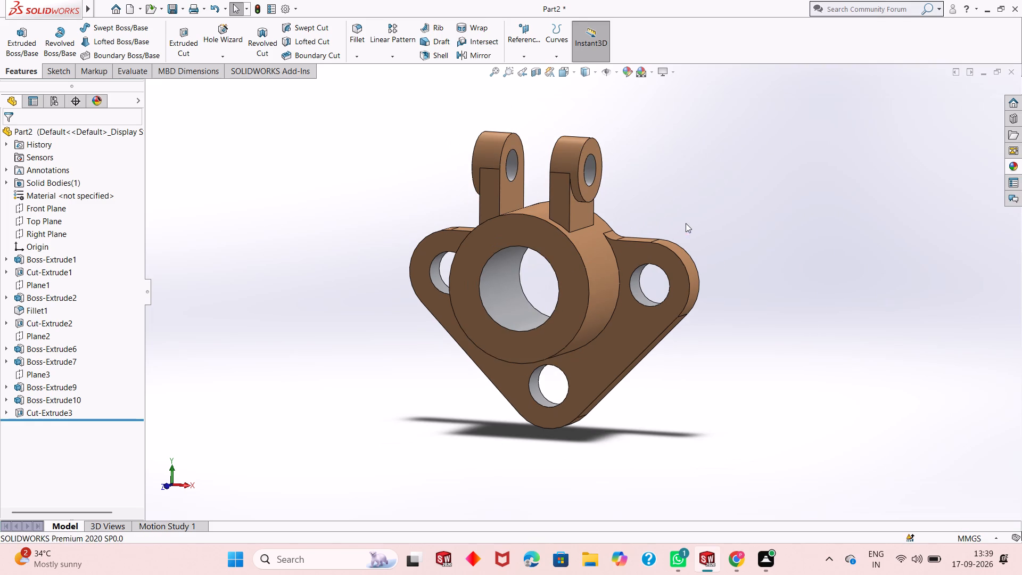
{"action": "middle_click_drag", "start_coordinate": [695, 262], "coordinate": [685, 248]}
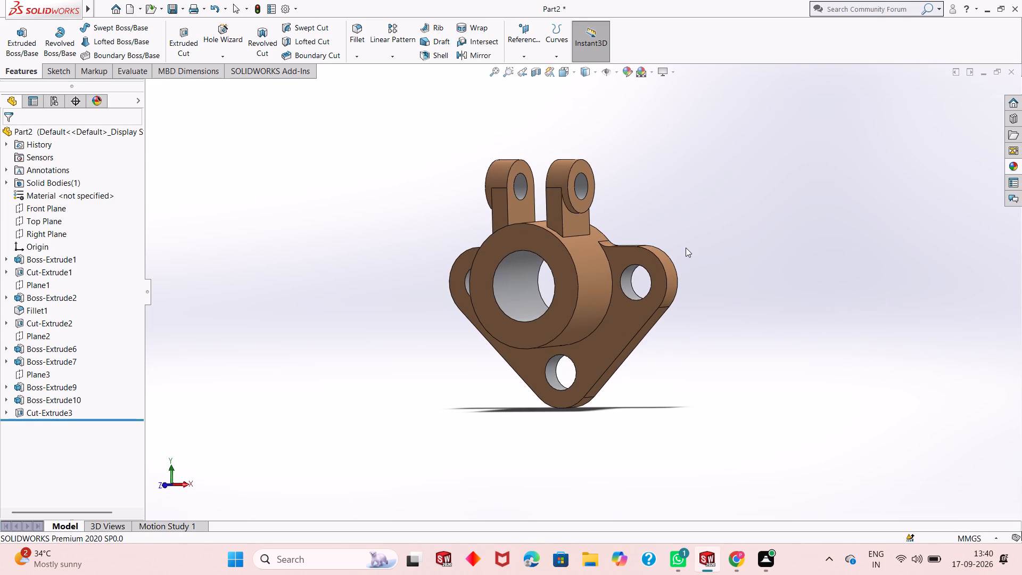
{"action": "scroll", "coordinate": [583, 281], "scroll_direction": "down", "scroll_amount": 2}
{"action": "middle_click_drag", "start_coordinate": [612, 246], "coordinate": [612, 269]}
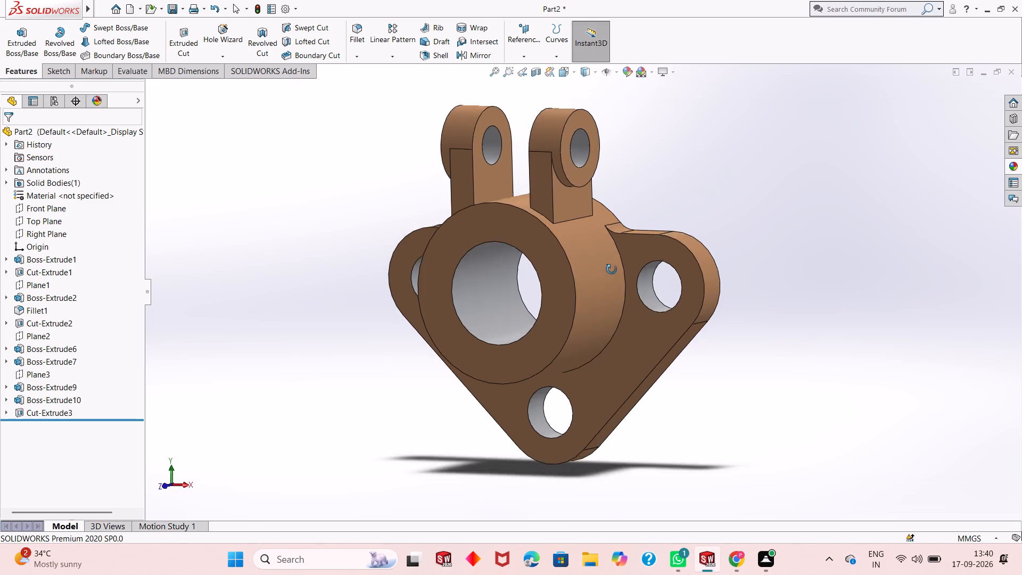
{"action": "middle_click_drag", "start_coordinate": [612, 269], "coordinate": [657, 284]}
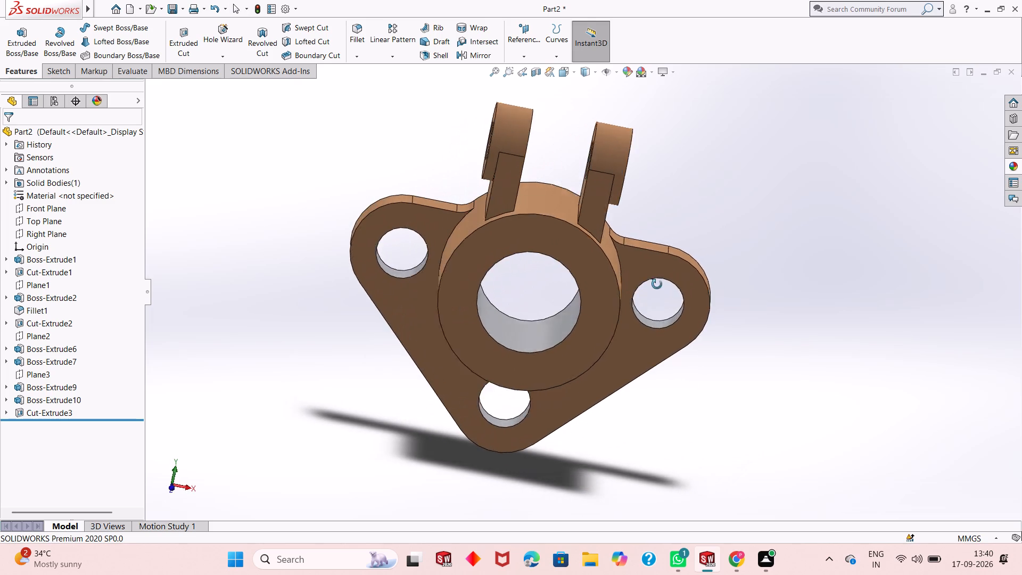
{"action": "middle_click_drag", "start_coordinate": [657, 284], "coordinate": [594, 196]}
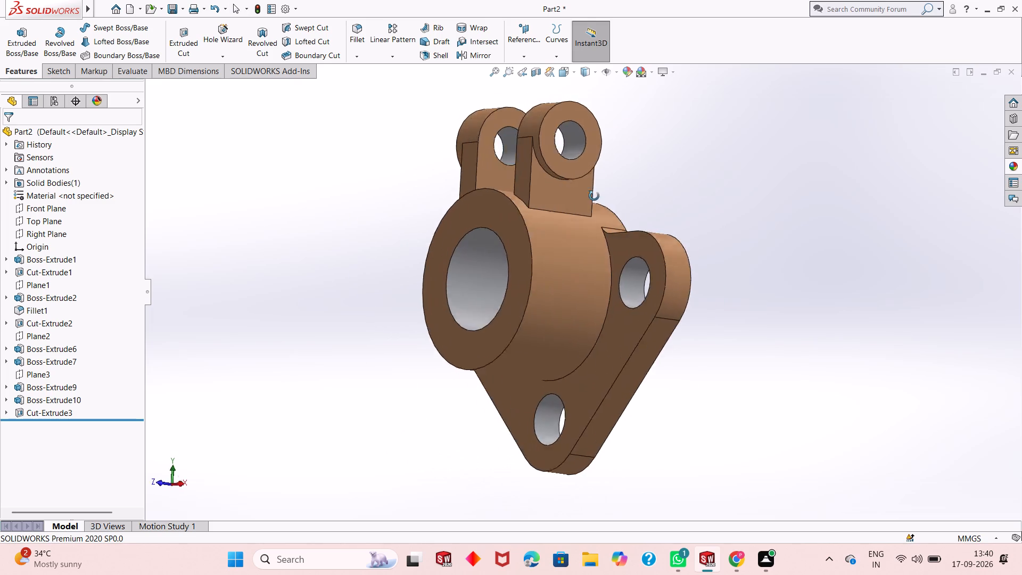
{"action": "middle_click_drag", "start_coordinate": [594, 196], "coordinate": [596, 203]}
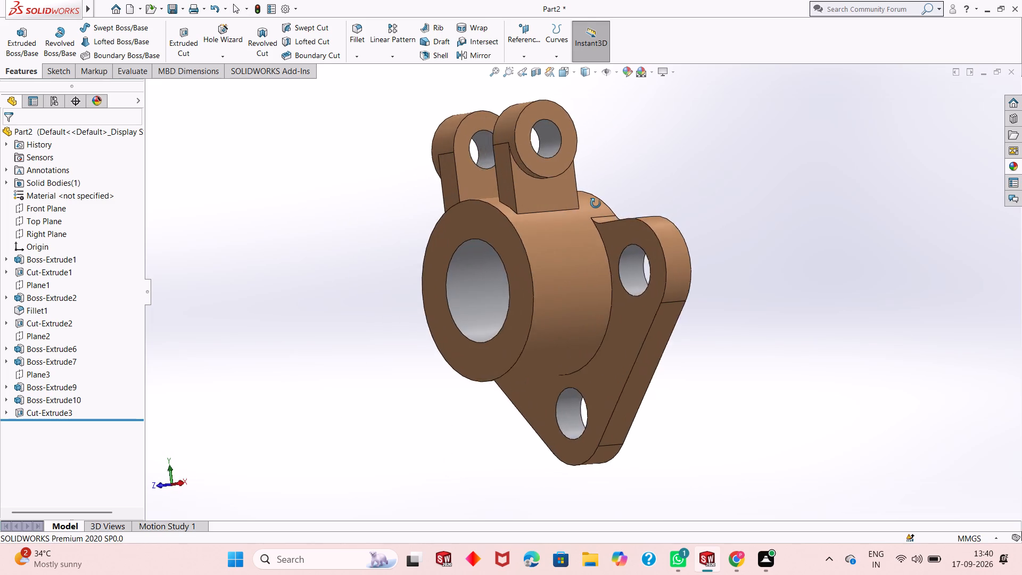
{"action": "middle_click_drag", "start_coordinate": [596, 203], "coordinate": [605, 220]}
{"action": "scroll", "coordinate": [543, 248], "scroll_direction": "down", "scroll_amount": 3}
{"action": "scroll", "coordinate": [541, 271], "scroll_direction": "up", "scroll_amount": 2}
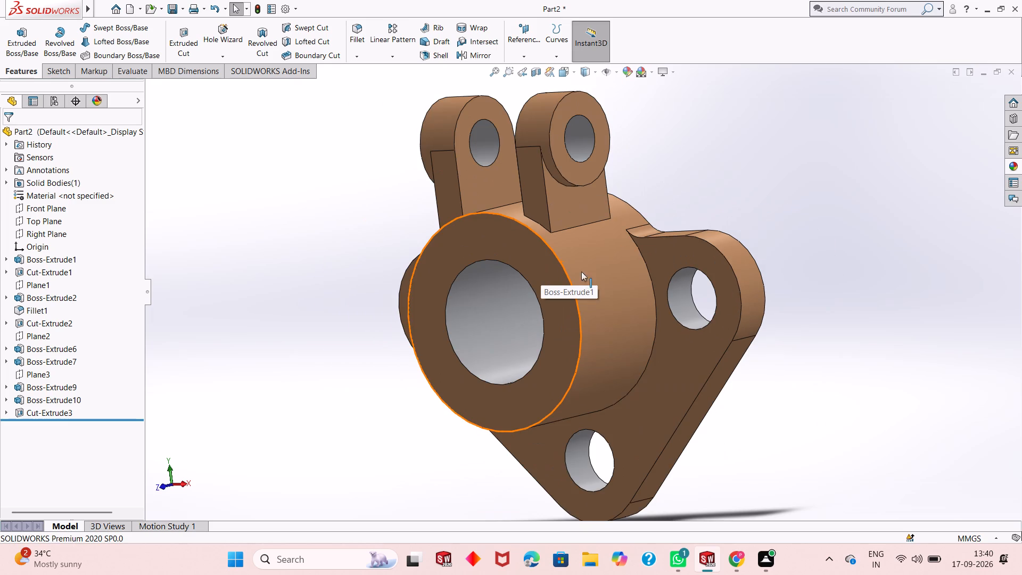
{"action": "scroll", "coordinate": [596, 266], "scroll_direction": "up", "scroll_amount": 1}
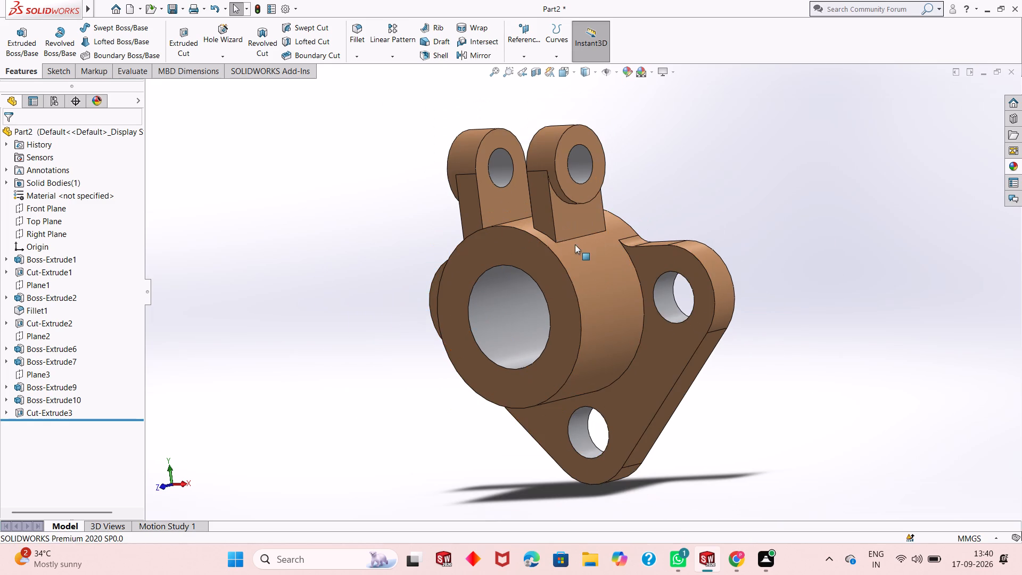
{"action": "middle_click_drag", "start_coordinate": [575, 244], "coordinate": [594, 243]}
{"action": "scroll", "coordinate": [595, 243], "scroll_direction": "up", "scroll_amount": 2}
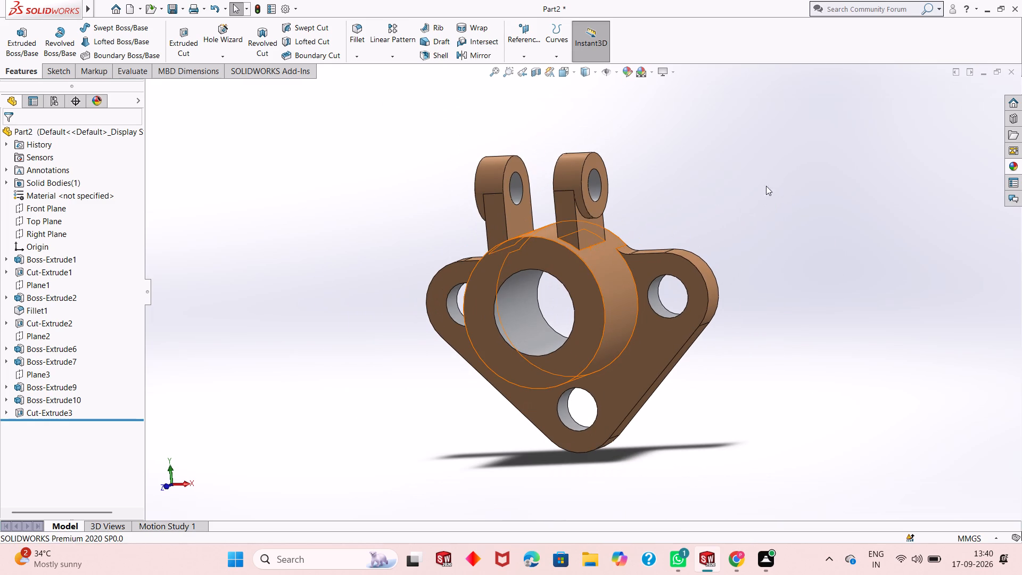
{"action": "scroll", "coordinate": [636, 256], "scroll_direction": "down", "scroll_amount": 1}
{"action": "scroll", "coordinate": [636, 256], "scroll_direction": "up", "scroll_amount": 1}
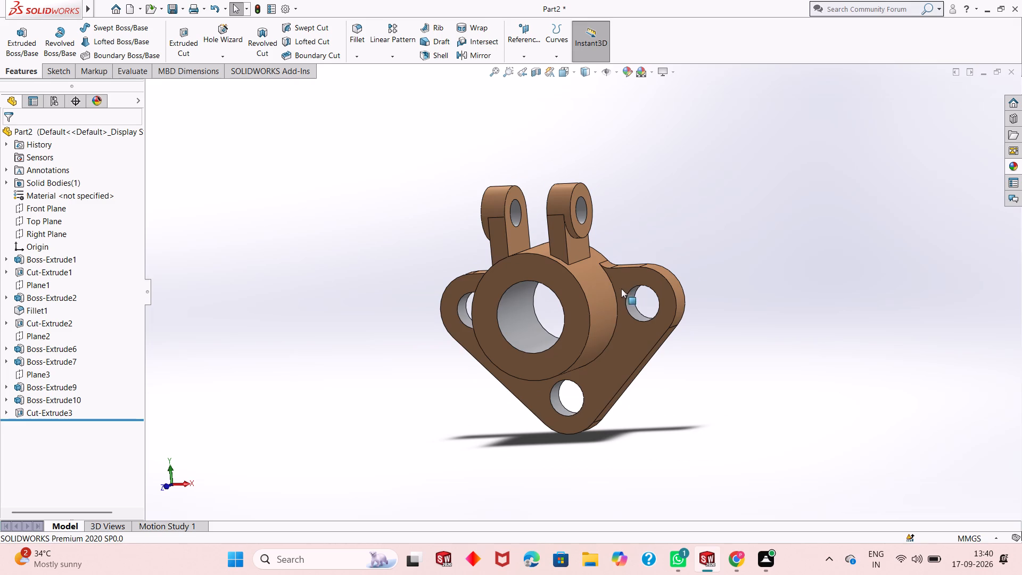
{"action": "scroll", "coordinate": [616, 300], "scroll_direction": "down", "scroll_amount": 1}
{"action": "scroll", "coordinate": [616, 304], "scroll_direction": "up", "scroll_amount": 1}
{"action": "middle_click_drag", "start_coordinate": [616, 304], "coordinate": [634, 303]}
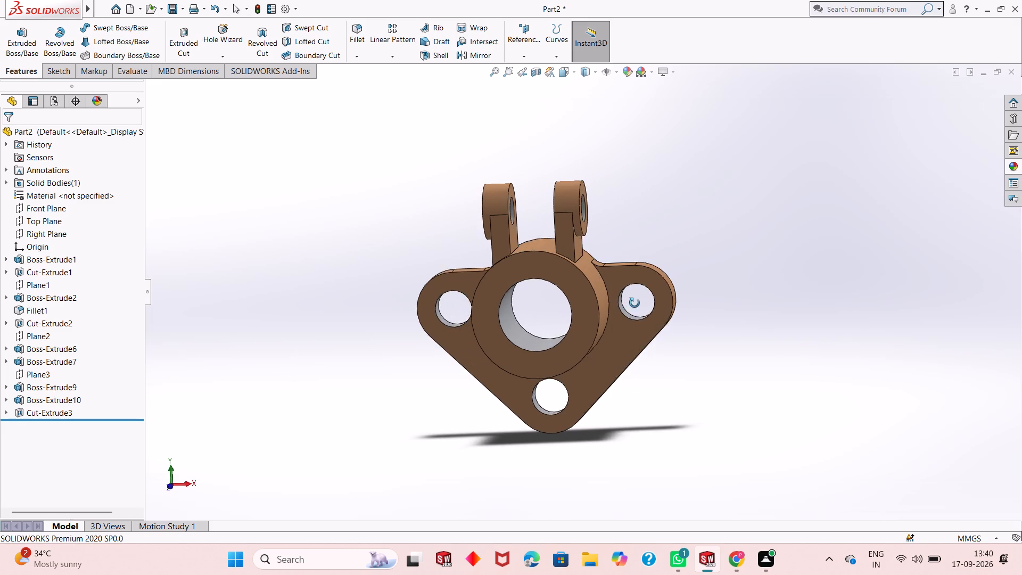
{"action": "middle_click_drag", "start_coordinate": [634, 303], "coordinate": [651, 295]}
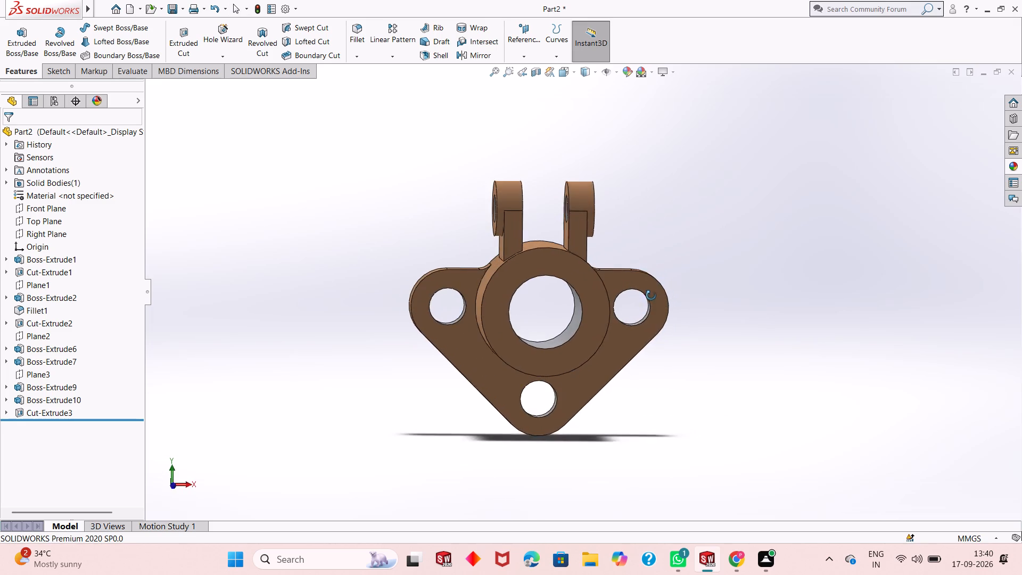
{"action": "middle_click_drag", "start_coordinate": [651, 295], "coordinate": [608, 302]}
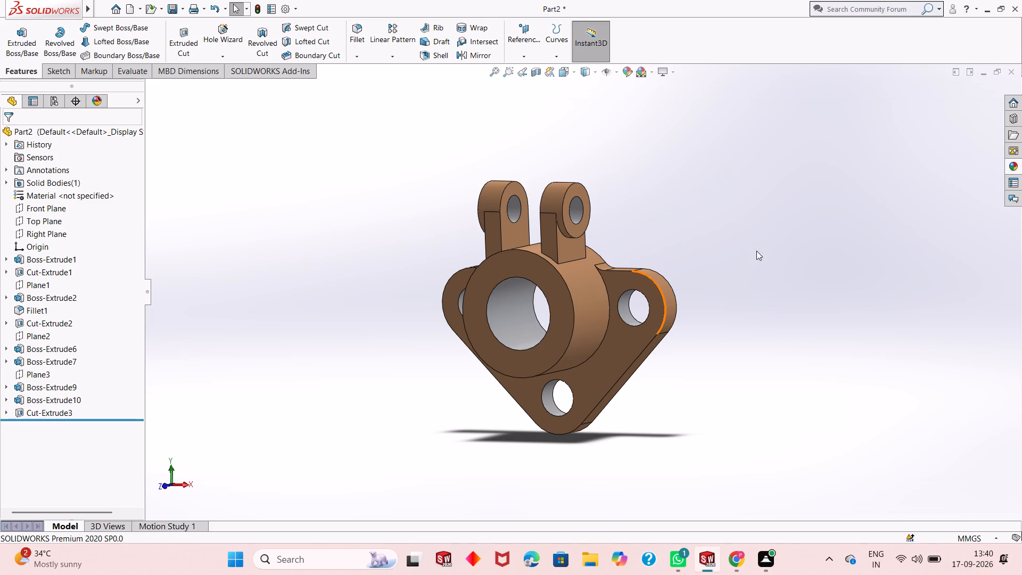
Inspect the finished part close up and in the isometric and straight-on front views, ending in isometric.
{"action": "scroll", "coordinate": [702, 281], "scroll_direction": "down", "scroll_amount": 1}
{"action": "scroll", "coordinate": [485, 338], "scroll_direction": "up", "scroll_amount": 2}
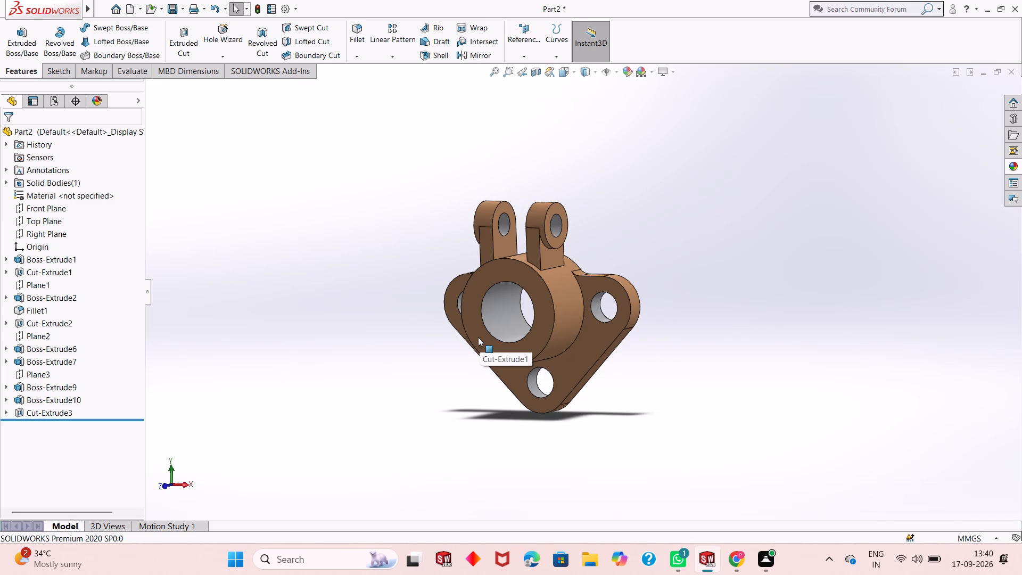
{"action": "scroll", "coordinate": [528, 255], "scroll_direction": "down", "scroll_amount": 1}
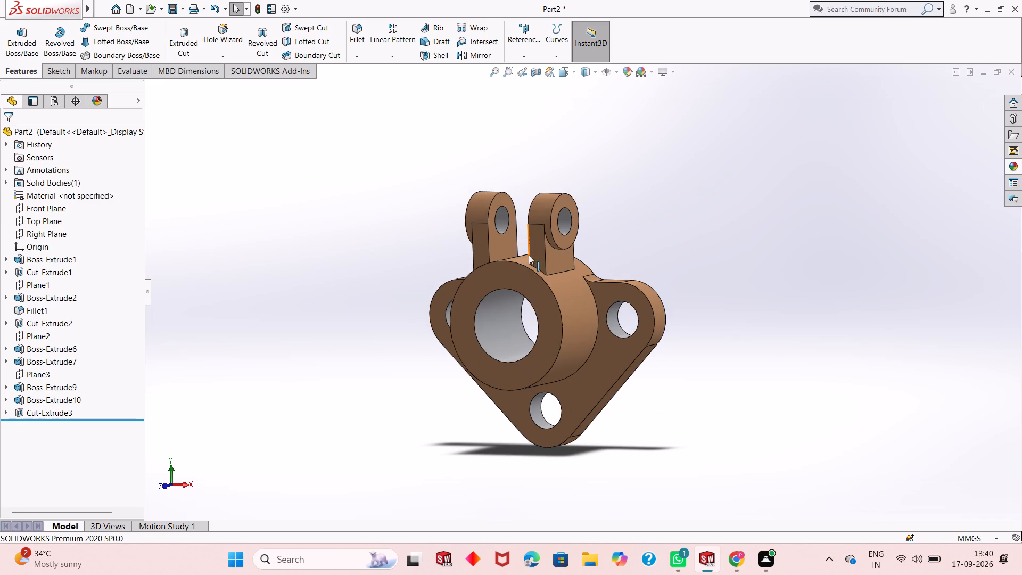
{"action": "scroll", "coordinate": [510, 324], "scroll_direction": "down", "scroll_amount": 1}
{"action": "scroll", "coordinate": [538, 350], "scroll_direction": "up", "scroll_amount": 1}
{"action": "scroll", "coordinate": [556, 351], "scroll_direction": "down", "scroll_amount": 2}
{"action": "scroll", "coordinate": [556, 353], "scroll_direction": "up", "scroll_amount": 1}
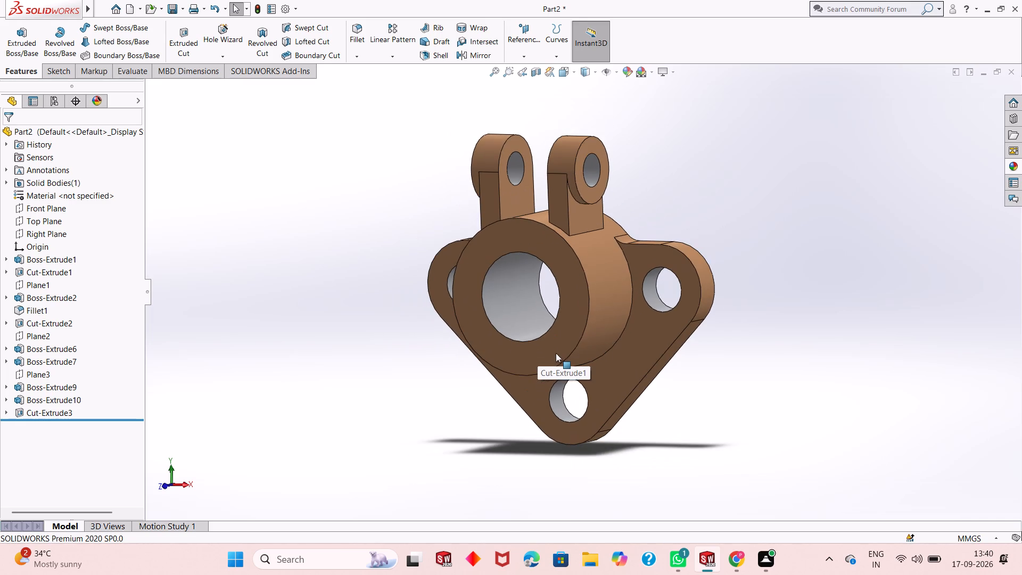
{"action": "key", "text": "ctrl+7"}
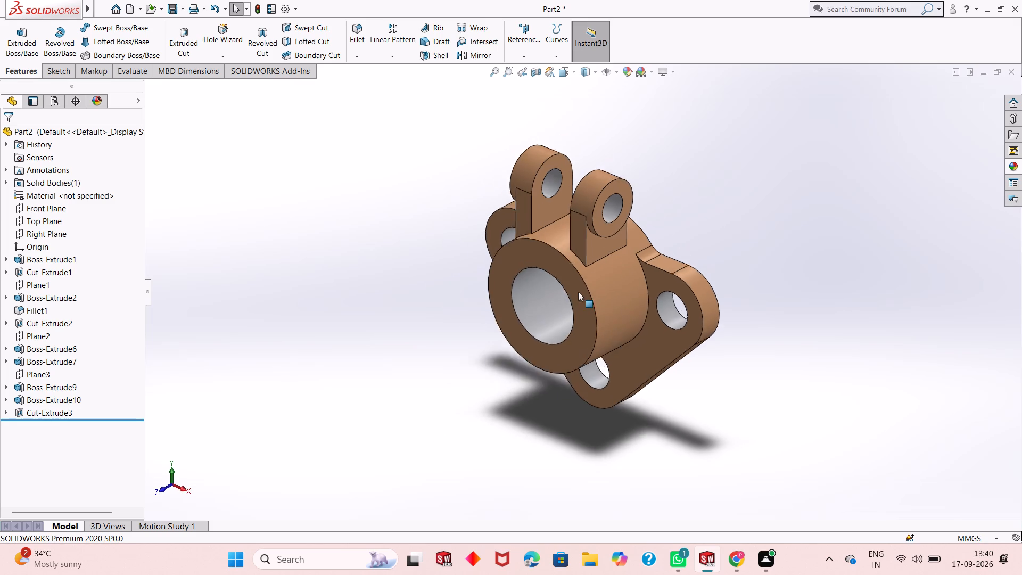
{"action": "key", "text": "ctrl+8"}
{"action": "key", "text": "ctrl+7"}
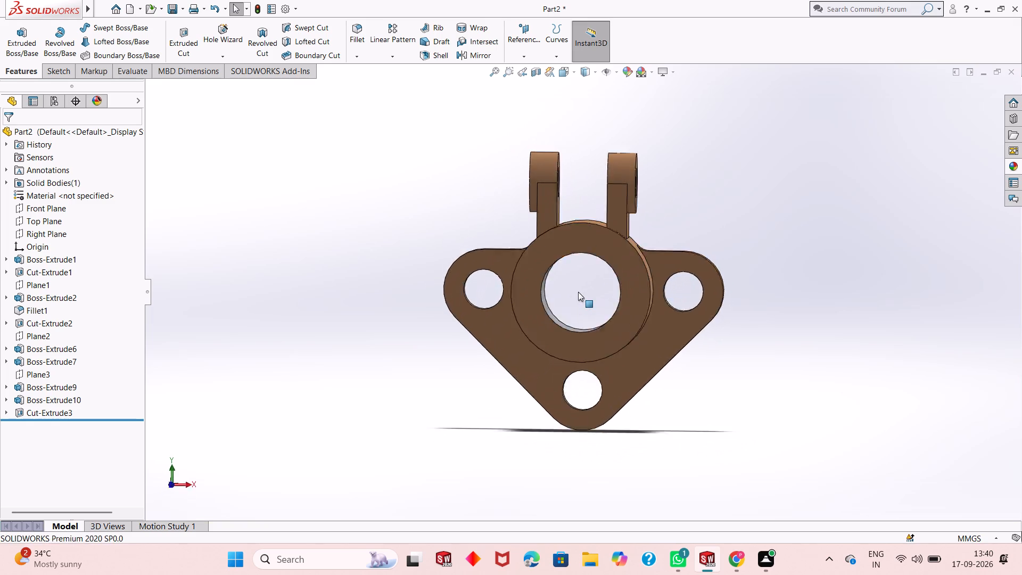
Save the part in the Downloads folder as a SOLIDWORKS Part named "Flanged bearing support bracket".
{"action": "key", "text": "ctrl+8"}
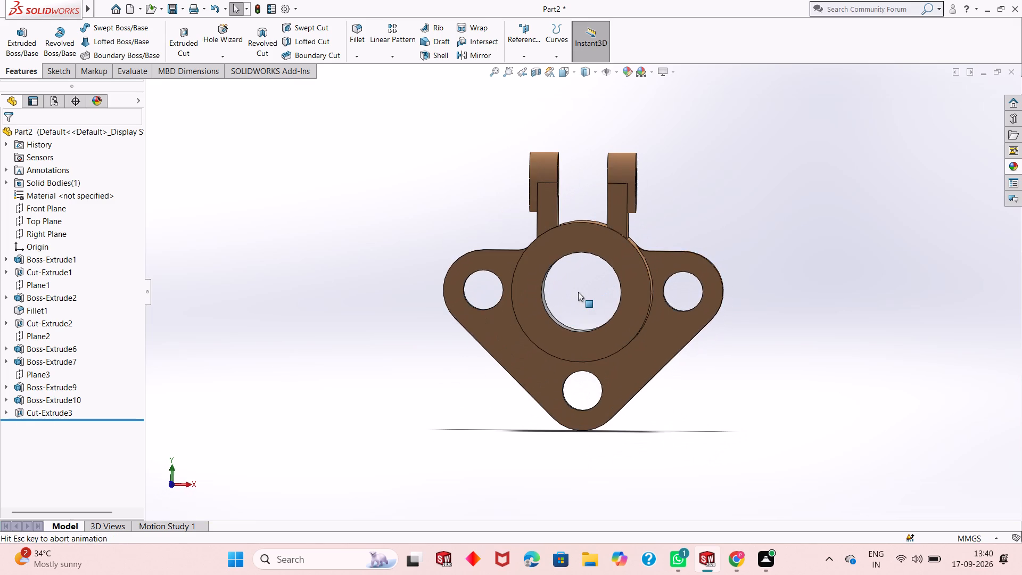
{"action": "middle_click_drag", "start_coordinate": [657, 292], "coordinate": [603, 322]}
{"action": "scroll", "coordinate": [616, 317], "scroll_direction": "up", "scroll_amount": 1}
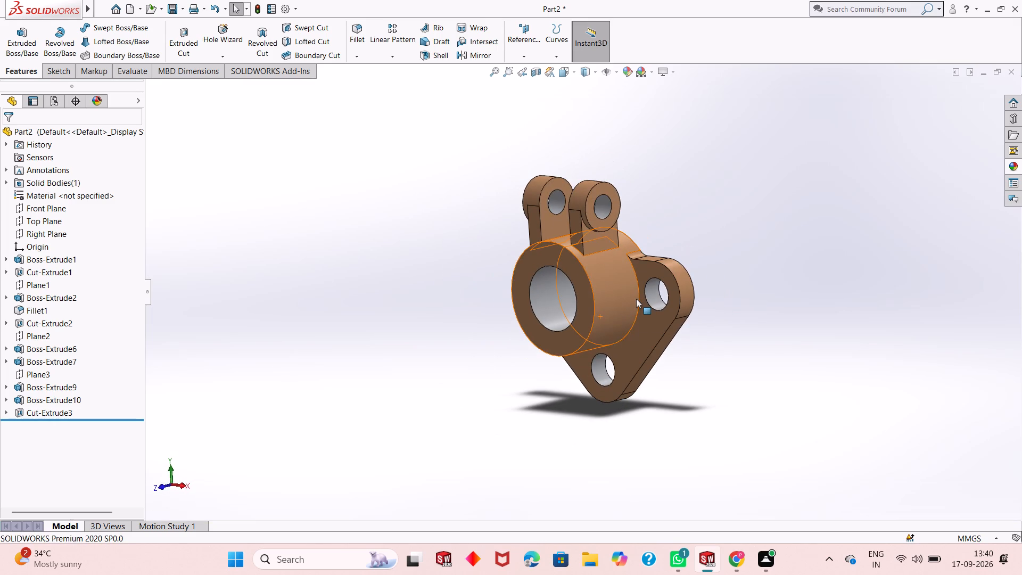
{"action": "middle_click_drag", "start_coordinate": [636, 299], "coordinate": [662, 300]}
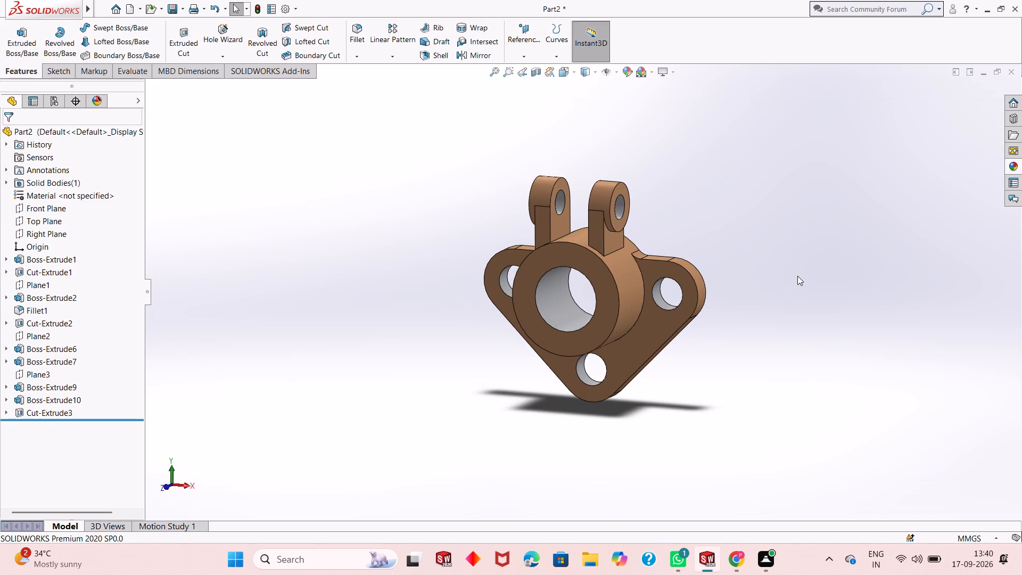
{"action": "key", "text": "ctrl+s"}
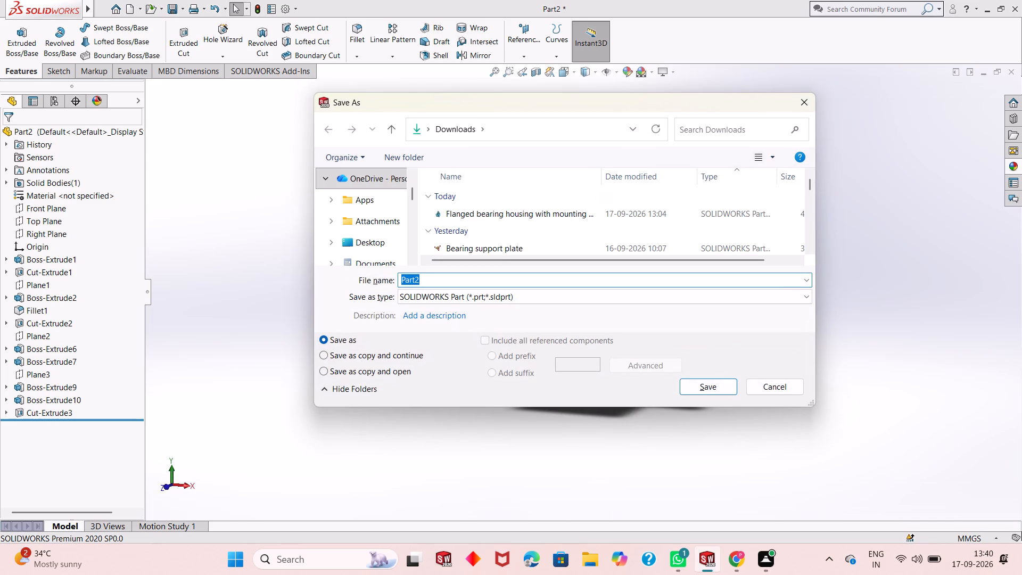
{"action": "type", "text": "Fla"}
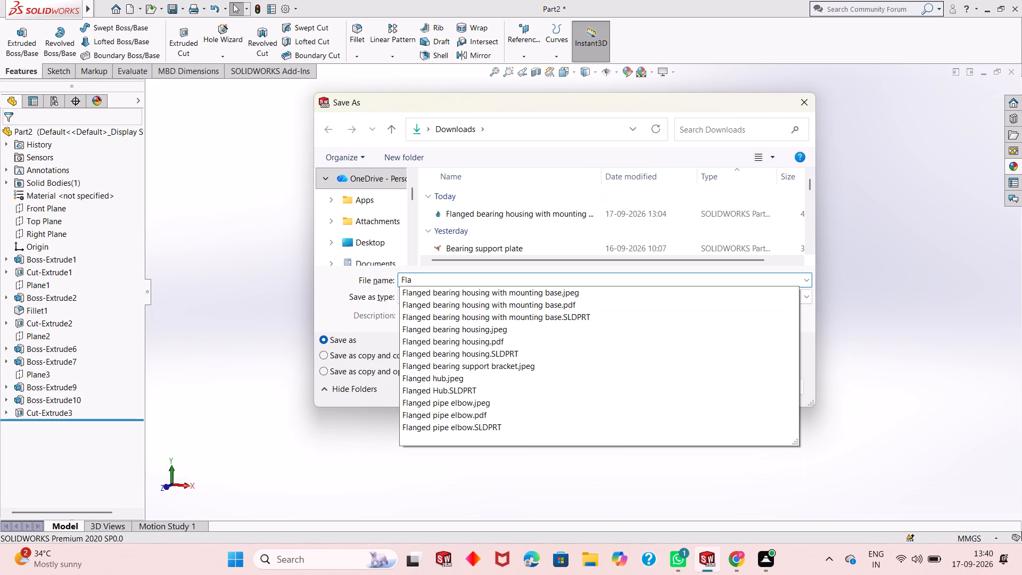
{"action": "type", "text": "nged"}
{"action": "key", "text": "space"}
{"action": "key", "text": "b"}
{"action": "type", "text": "earing"}
{"action": "key", "text": "space"}
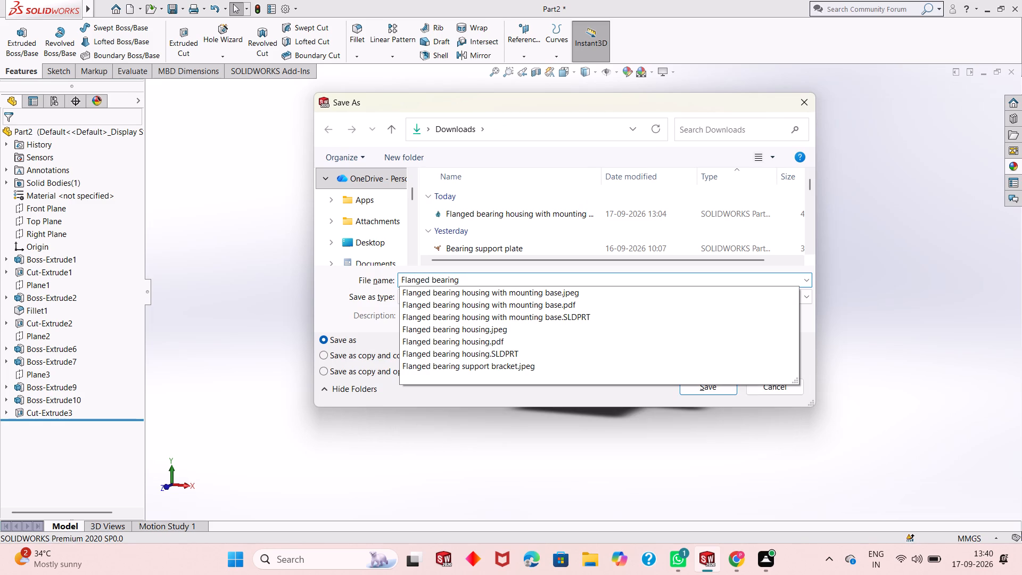
{"action": "type", "text": "sippo"}
{"action": "key", "text": "BackSpace"}
{"action": "key", "text": "BackSpace"}
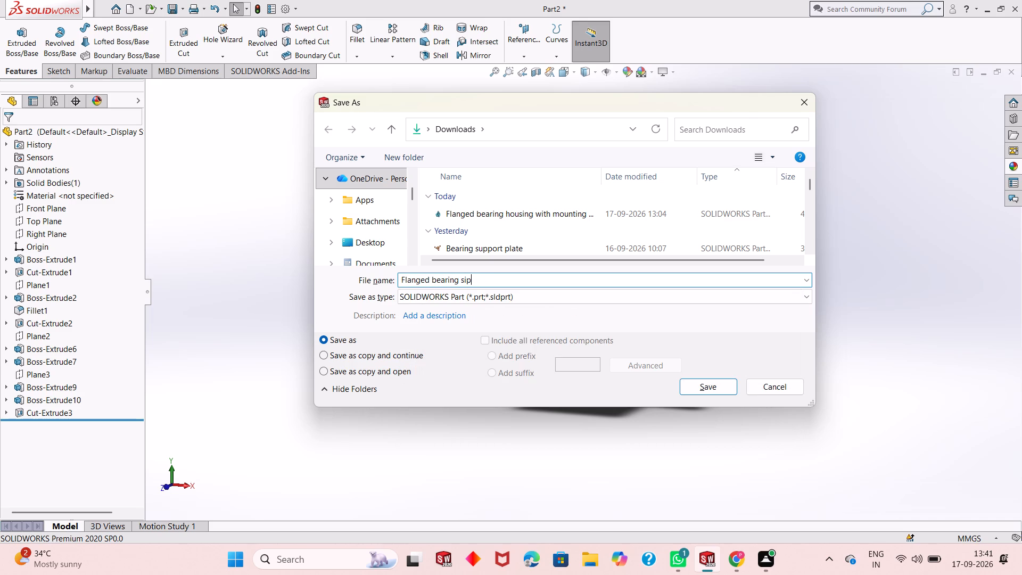
{"action": "key", "text": "BackSpace"}
{"action": "key", "text": "BackSpace"}
{"action": "type", "text": "upport"}
{"action": "key", "text": "space"}
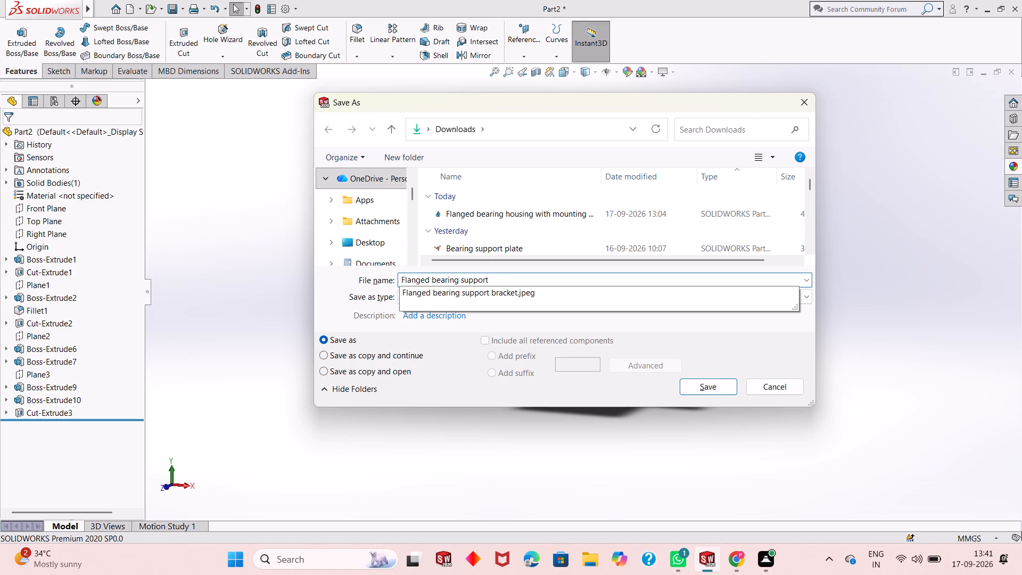
{"action": "type", "text": "bracket"}
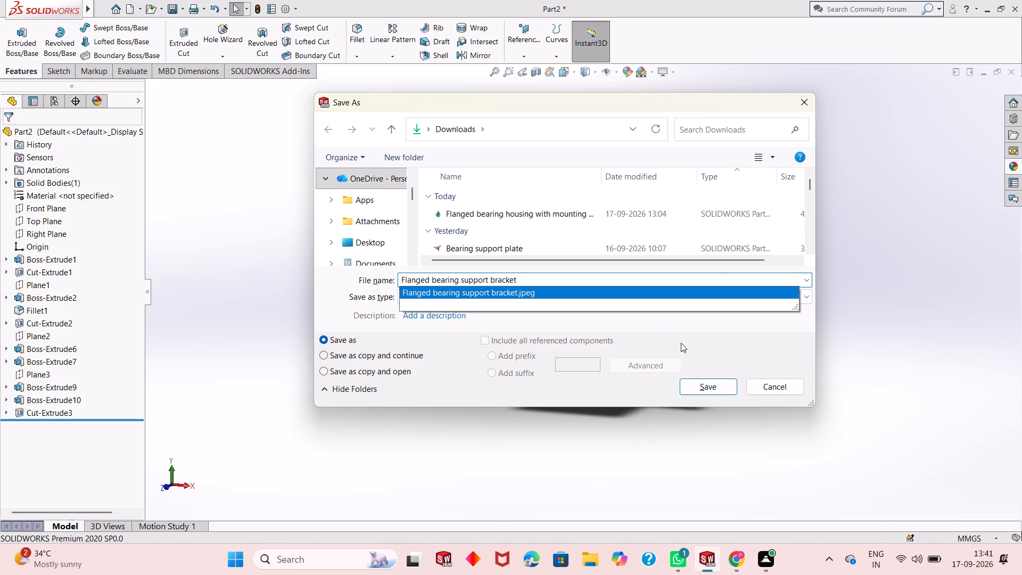
{"action": "left_click", "coordinate": [712, 388]}
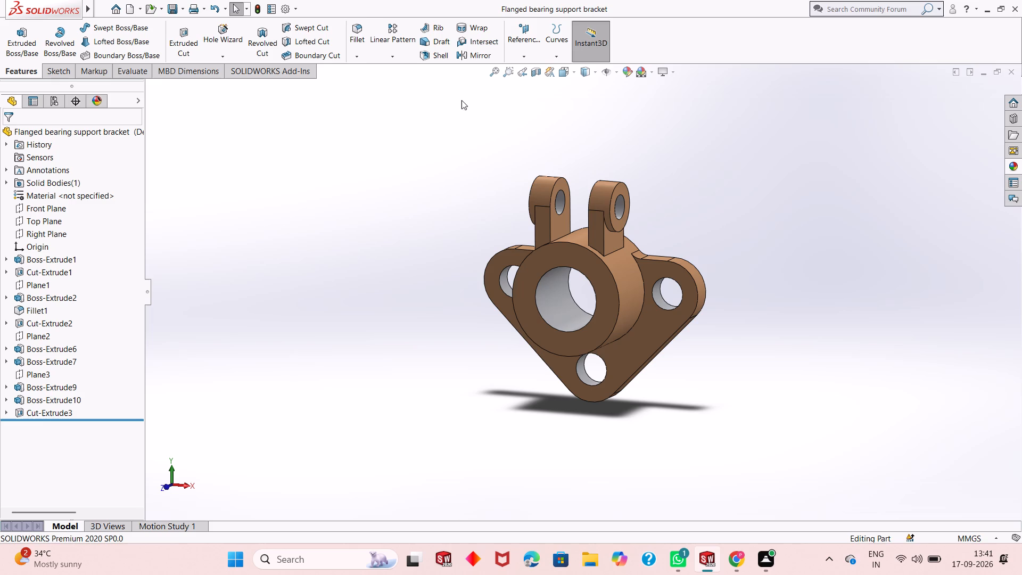
Save the bracket also as an Adobe PDF in the Downloads folder, keeping the name "Flanged bearing support bracket".
{"action": "left_click", "coordinate": [184, 4]}
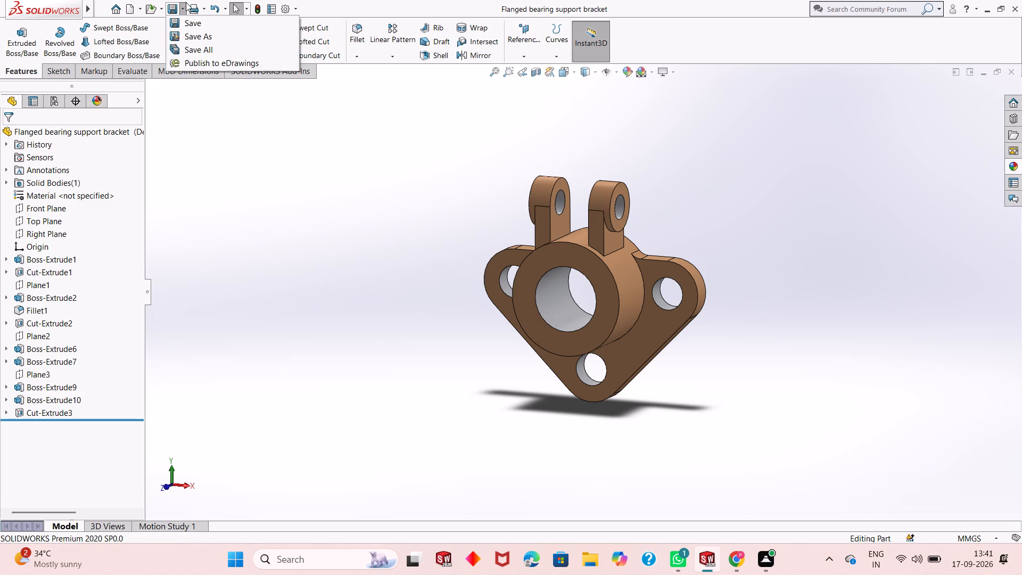
{"action": "left_click", "coordinate": [190, 38]}
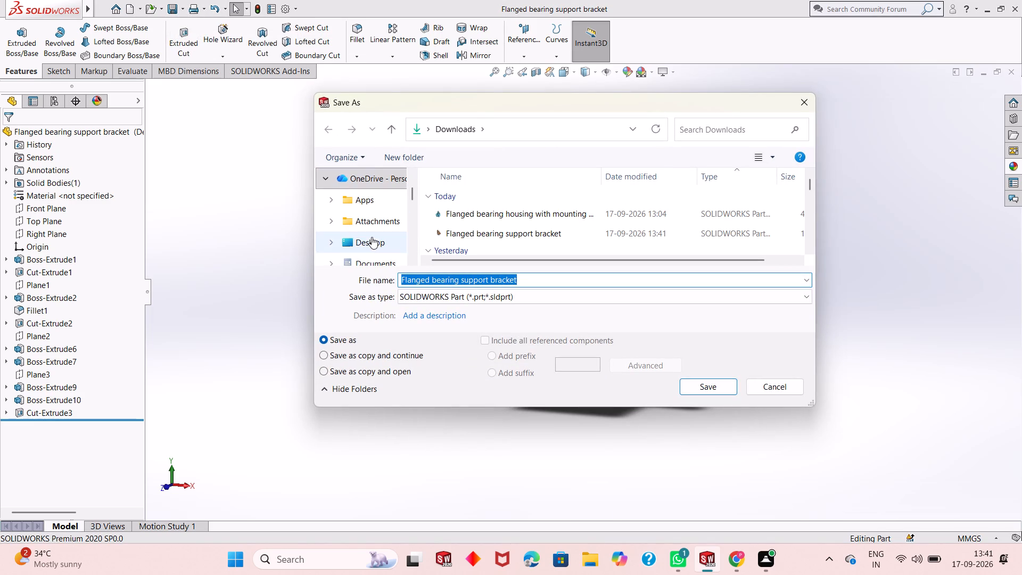
{"action": "left_click", "coordinate": [499, 295]}
{"action": "left_click", "coordinate": [517, 79]}
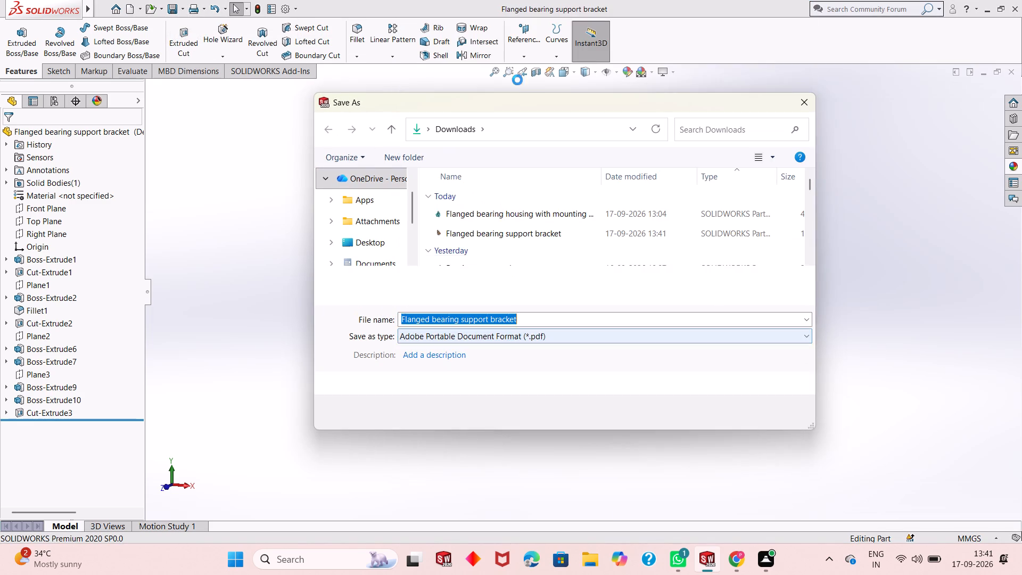
{"action": "left_click", "coordinate": [702, 408]}
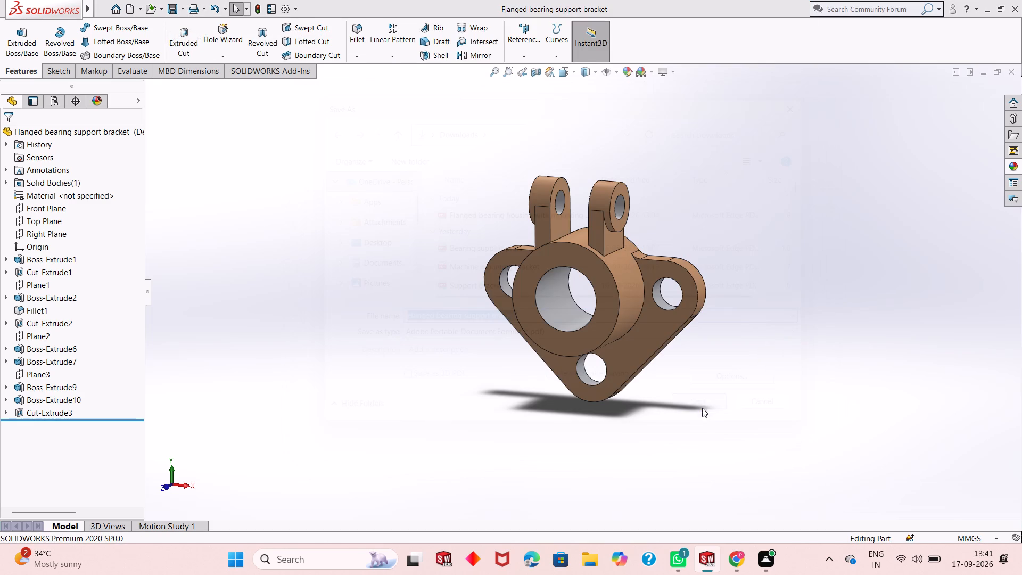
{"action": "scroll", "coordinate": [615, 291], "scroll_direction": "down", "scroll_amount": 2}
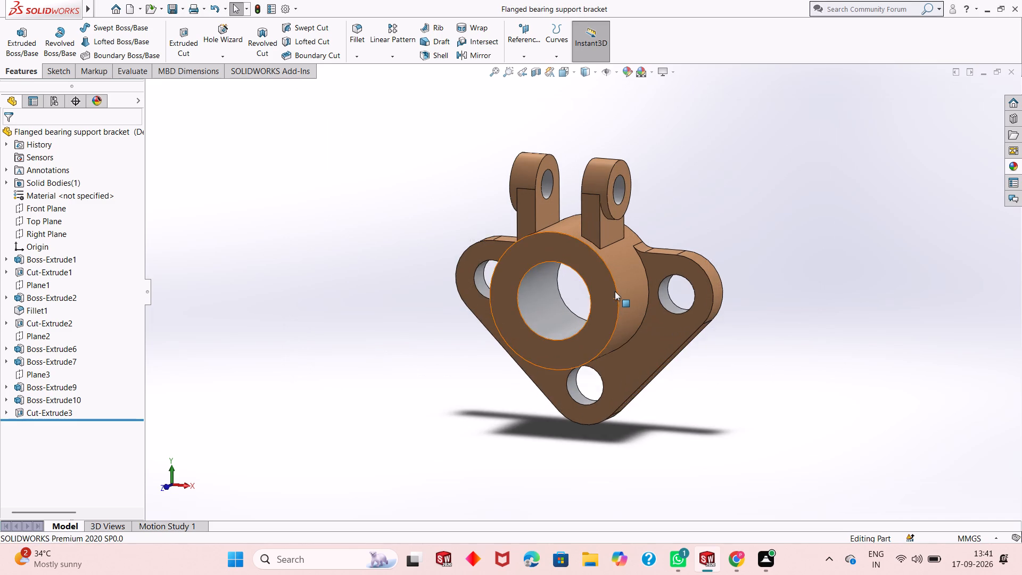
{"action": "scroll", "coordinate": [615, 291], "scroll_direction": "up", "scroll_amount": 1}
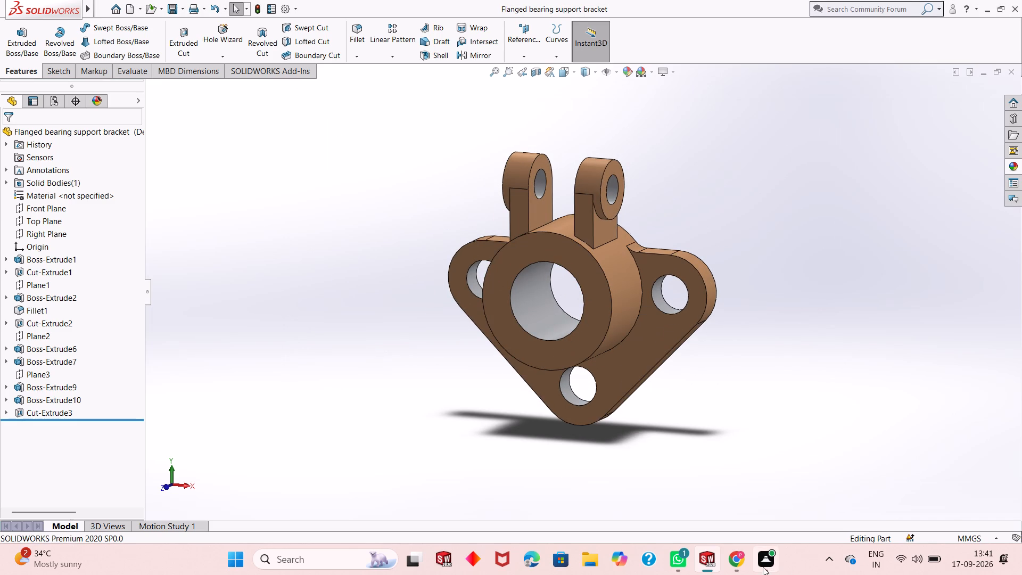